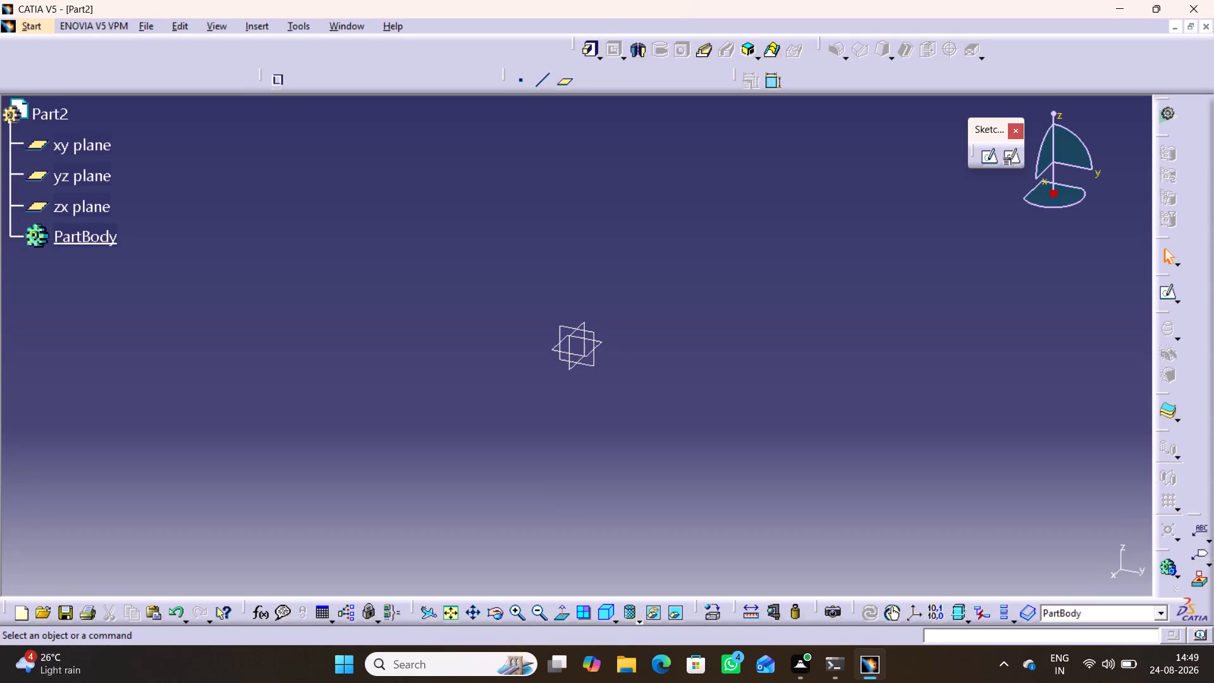
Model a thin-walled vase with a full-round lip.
Start a new sketch on the zx plane.
{"action": "left_click", "coordinate": [568, 366]}
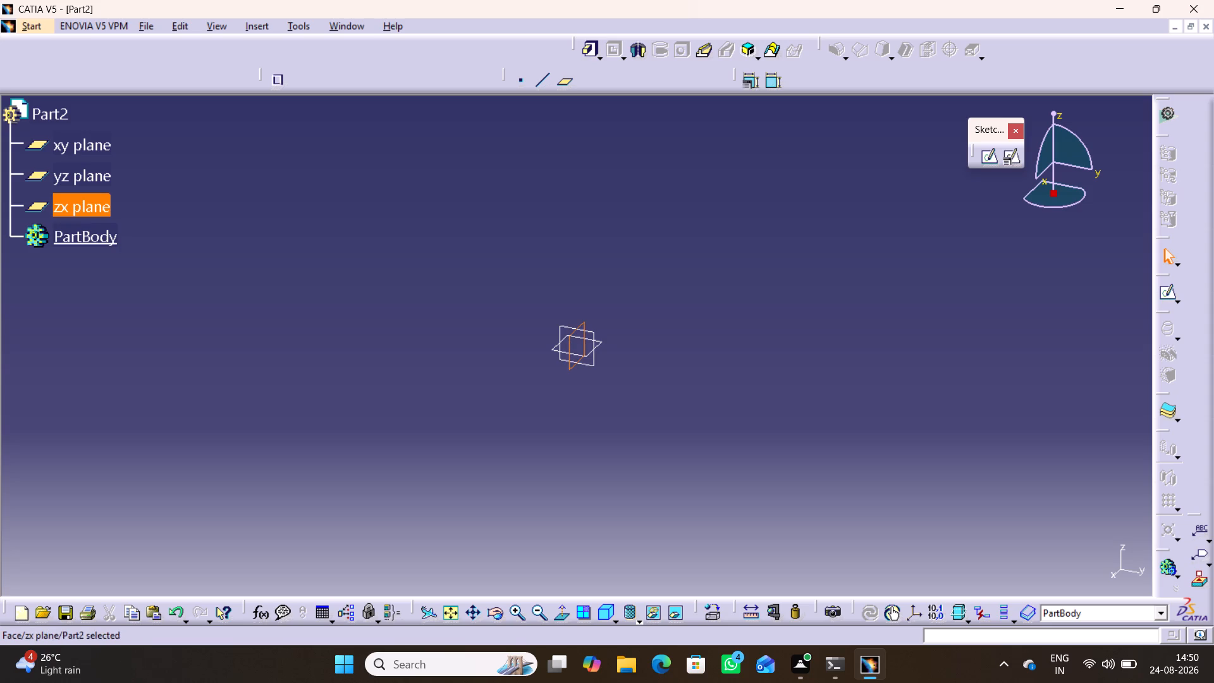
{"action": "left_click", "coordinate": [993, 157]}
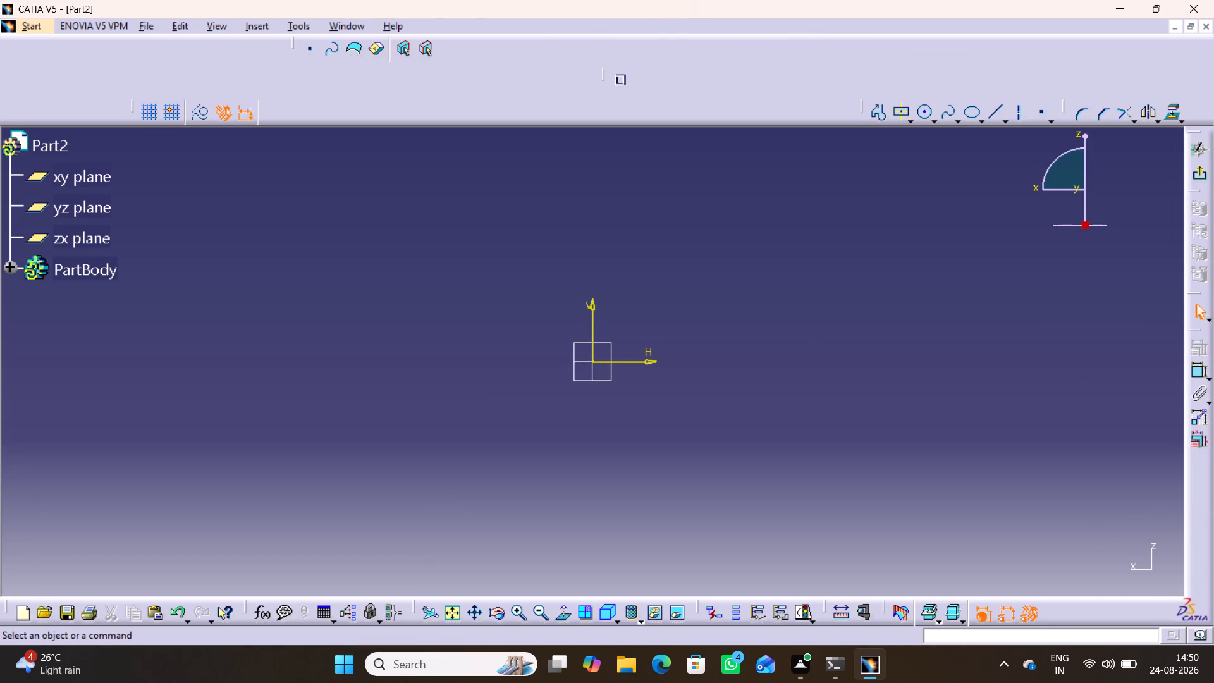
Dock the Profile and Operation toolbars next to each other near the middle of the sketch tool row.
{"action": "left_click_drag", "start_coordinate": [863, 99], "coordinate": [550, 125]}
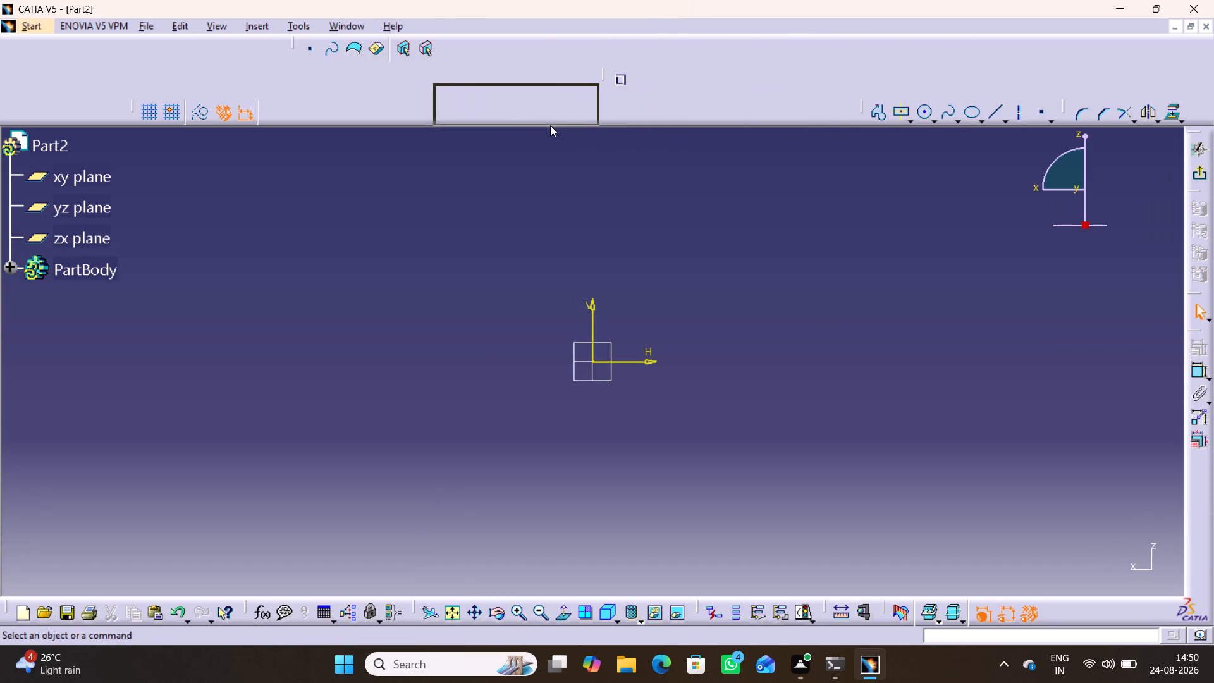
{"action": "left_click_drag", "start_coordinate": [550, 125], "coordinate": [549, 125]}
{"action": "left_click", "coordinate": [750, 242]}
{"action": "left_click_drag", "start_coordinate": [582, 118], "coordinate": [575, 118]}
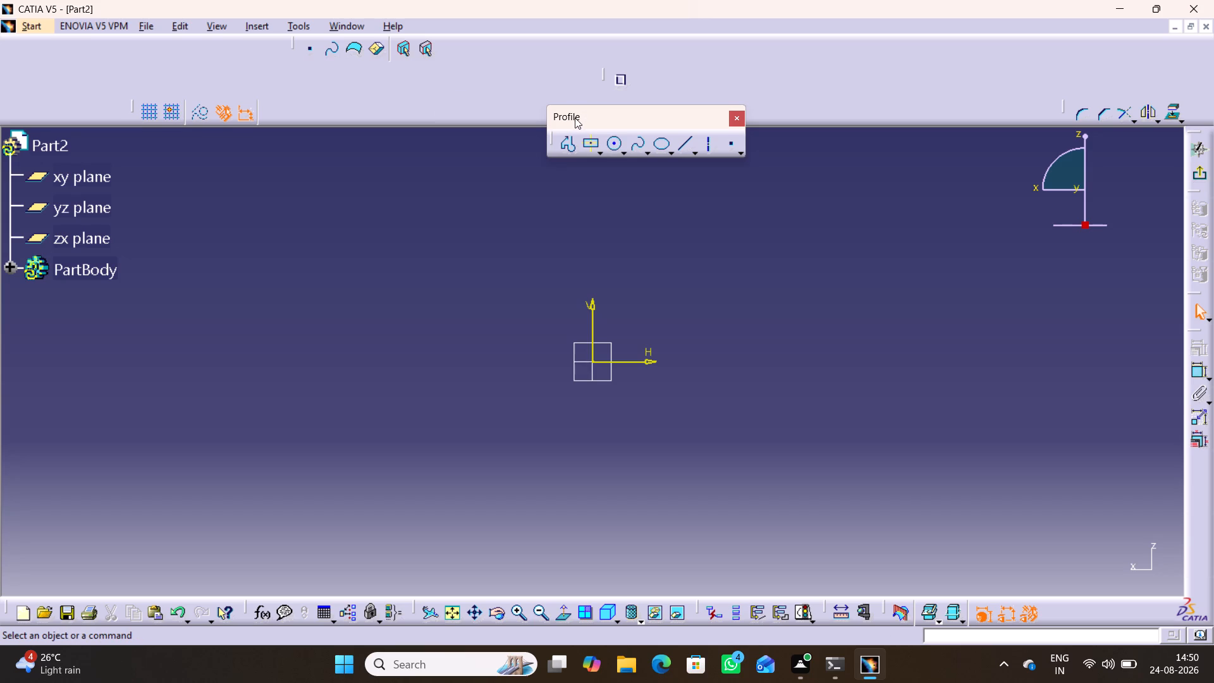
{"action": "left_click_drag", "start_coordinate": [575, 118], "coordinate": [505, 106]}
{"action": "left_click", "coordinate": [751, 209]}
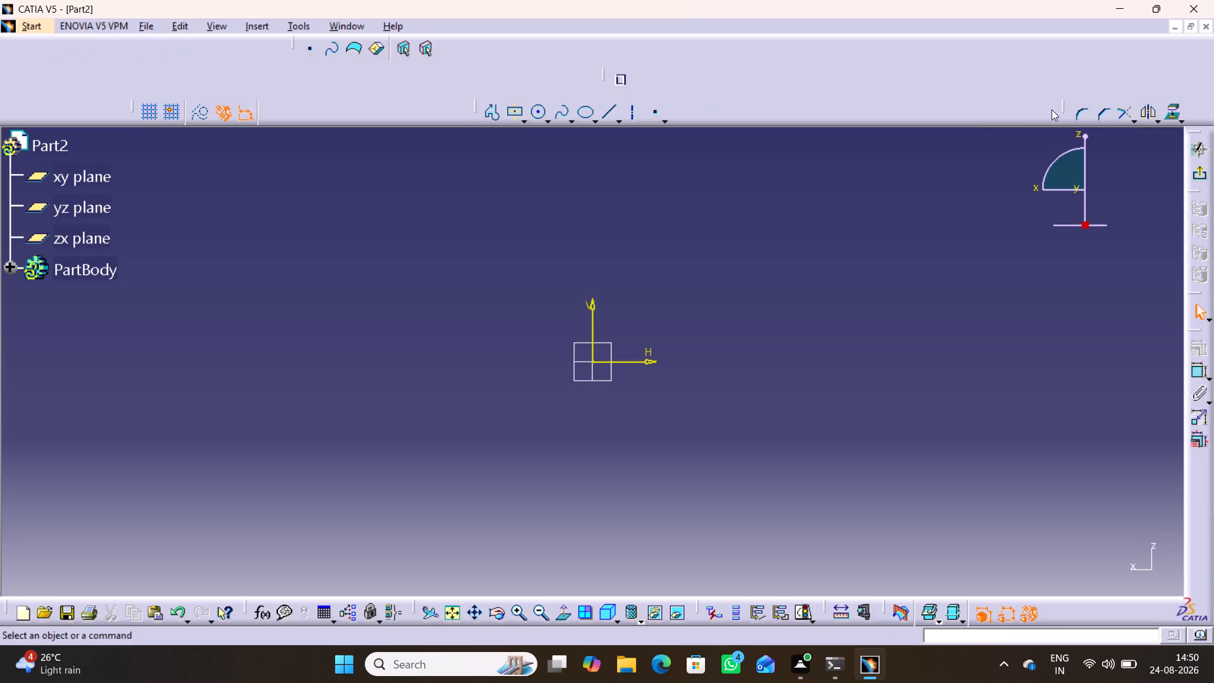
{"action": "left_click_drag", "start_coordinate": [1069, 101], "coordinate": [689, 113]}
{"action": "left_click_drag", "start_coordinate": [689, 113], "coordinate": [673, 114]}
{"action": "left_click", "coordinate": [719, 200]}
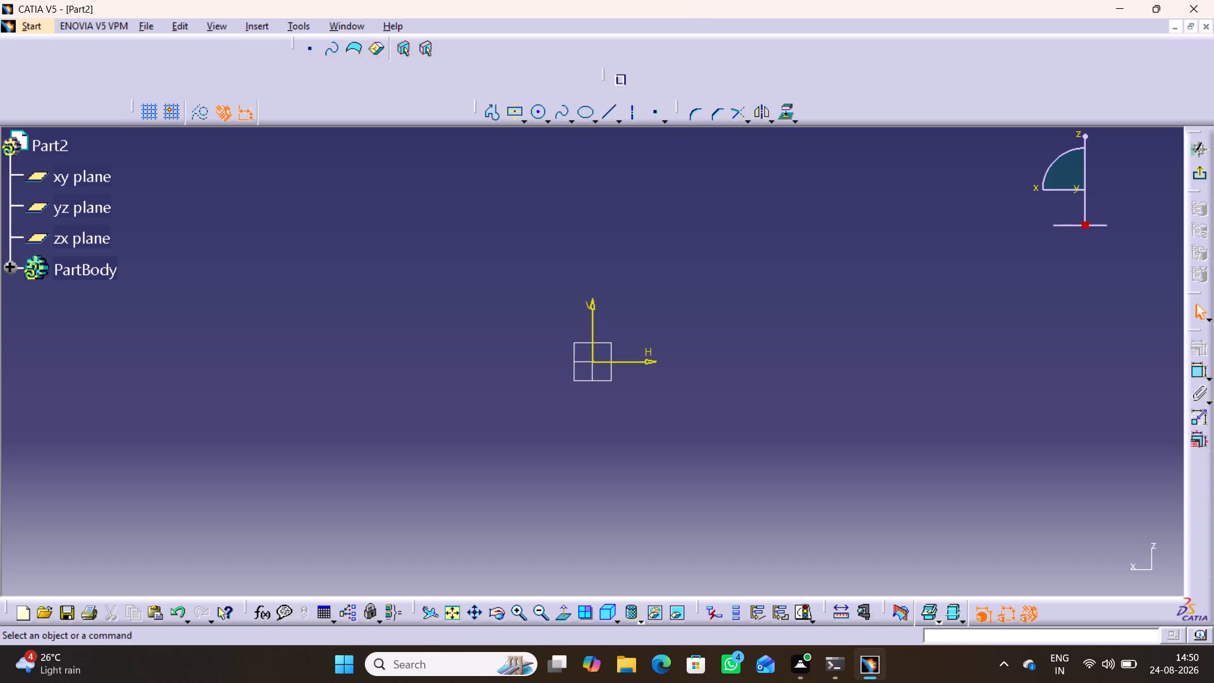
With the Profile tool, draw a horizontal line from the origin, then two opposing tangent arcs upward with radii of about 19 mm and 27 mm.
{"action": "left_click", "coordinate": [495, 115]}
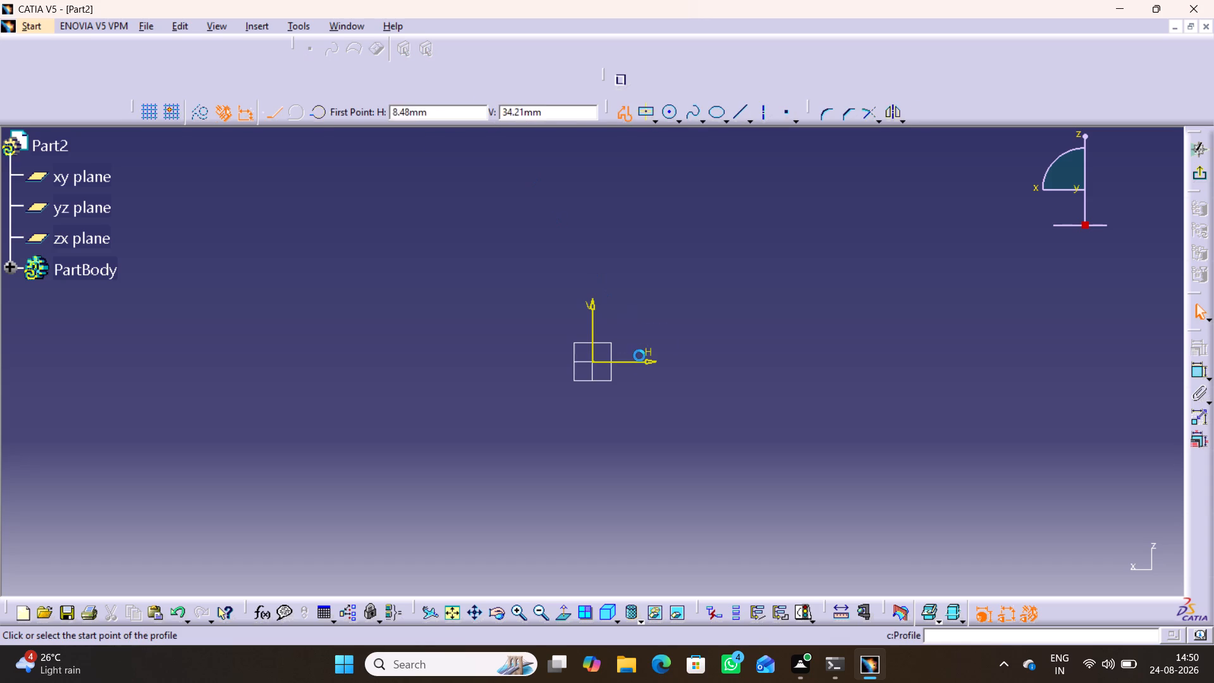
{"action": "left_click", "coordinate": [592, 359]}
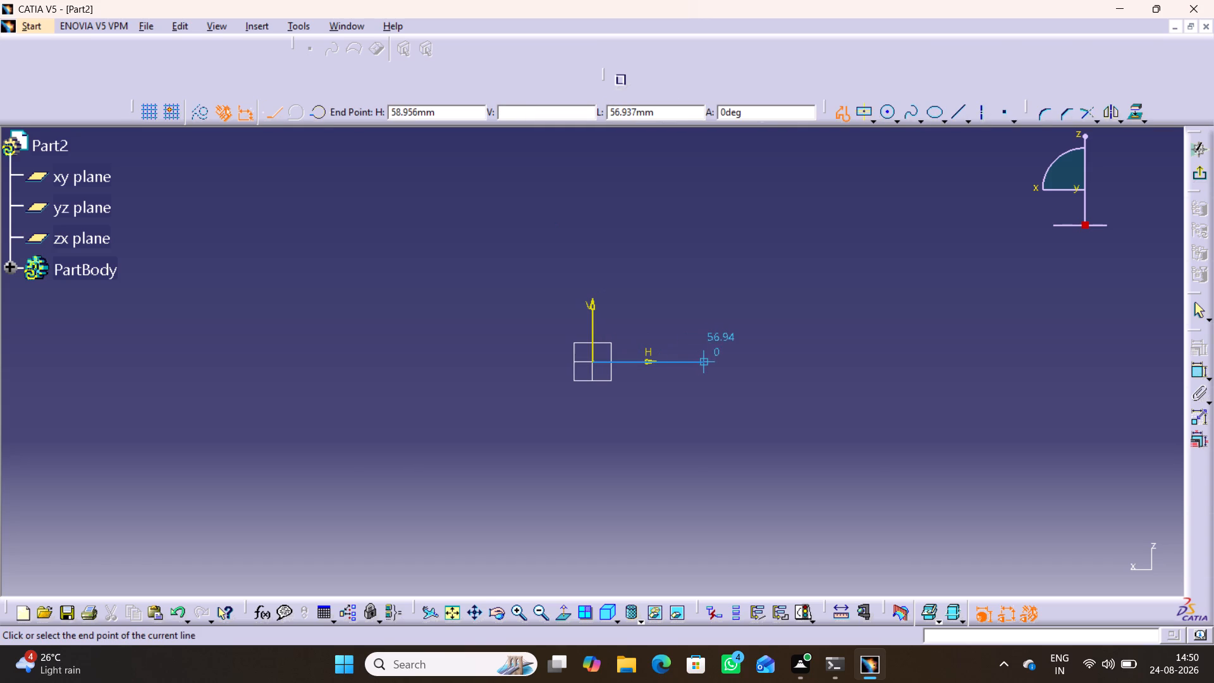
{"action": "left_click", "coordinate": [725, 362]}
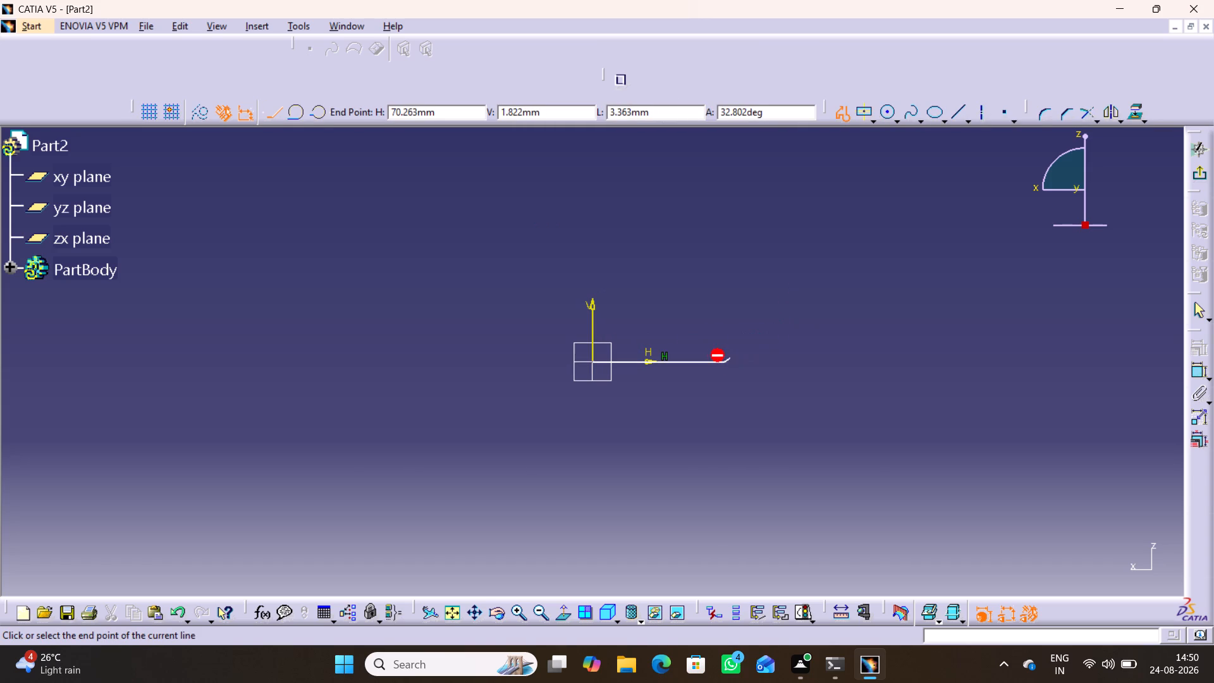
{"action": "left_click_drag", "start_coordinate": [722, 360], "coordinate": [745, 361]}
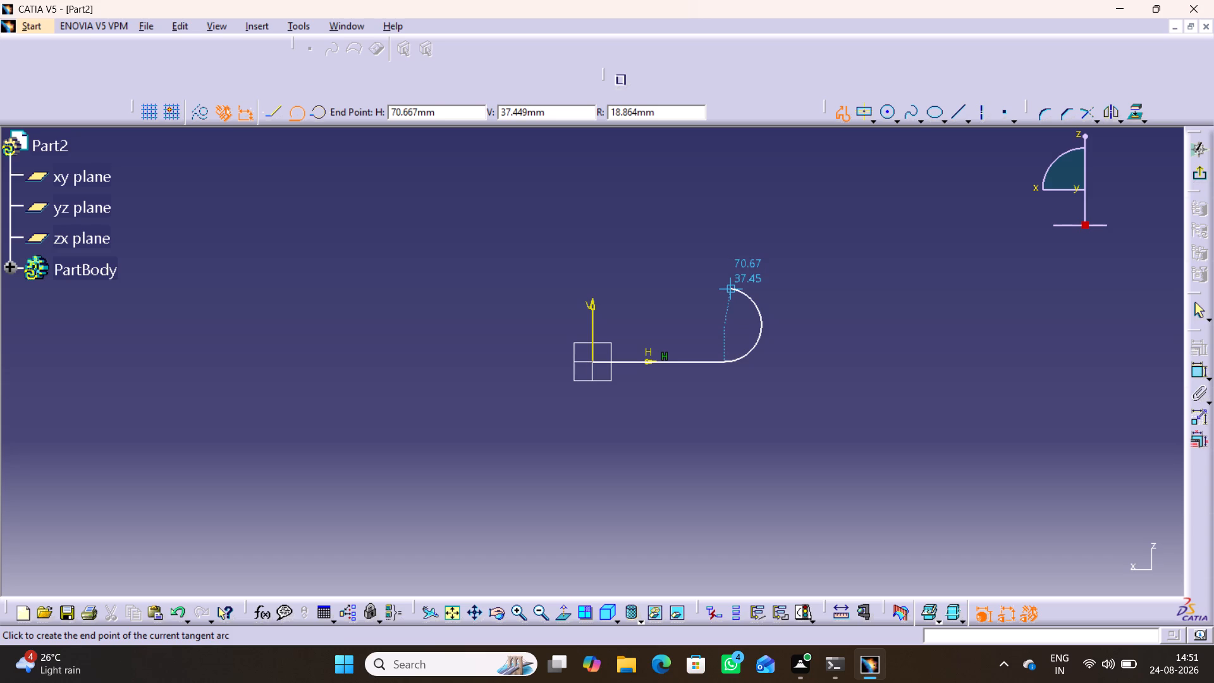
{"action": "left_click", "coordinate": [733, 290]}
{"action": "left_click_drag", "start_coordinate": [730, 288], "coordinate": [680, 265]}
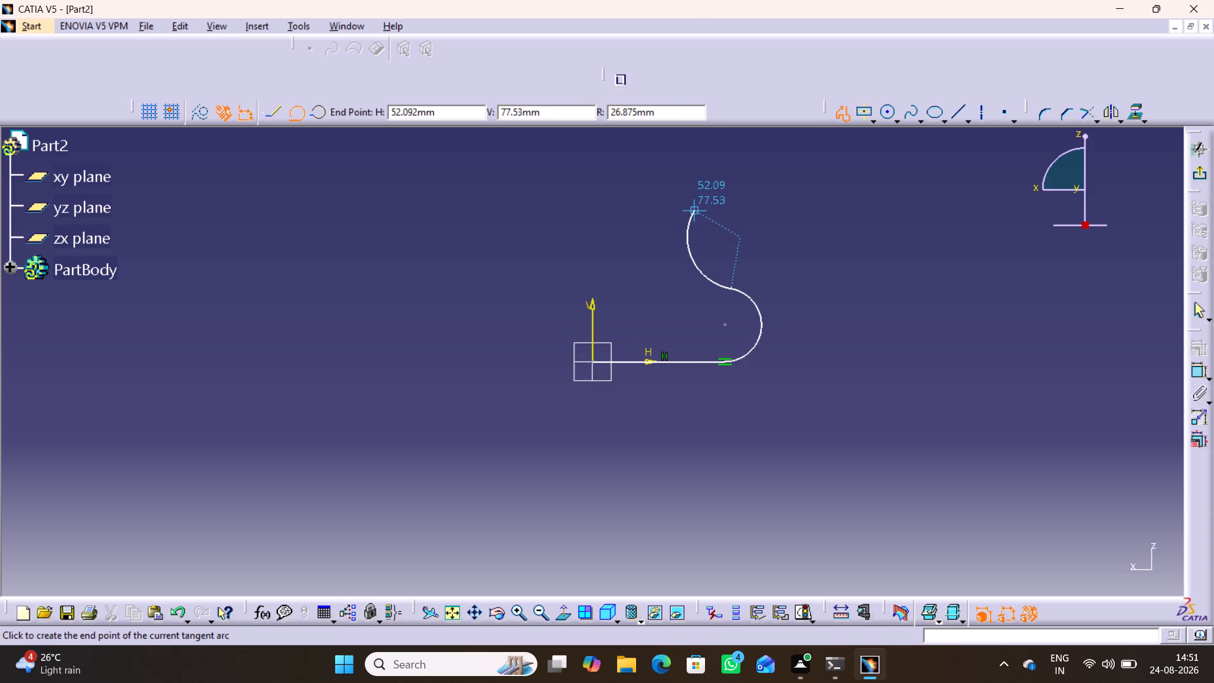
{"action": "left_click", "coordinate": [700, 210]}
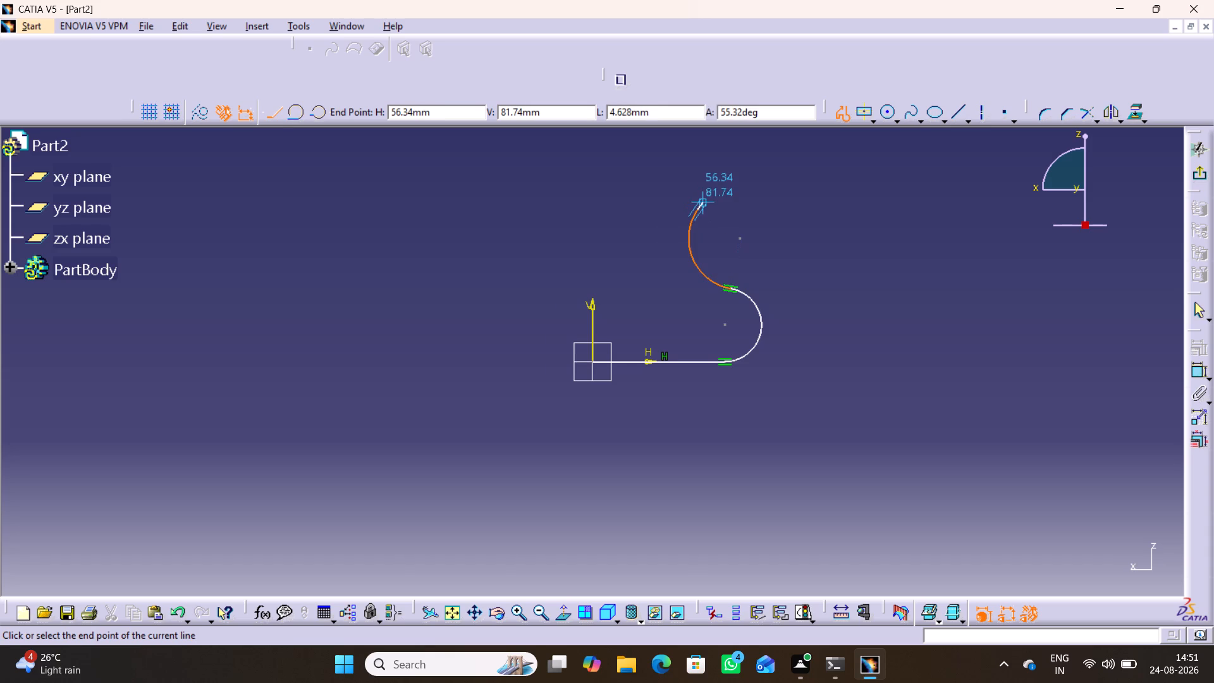
Continue the profile upward with tangent arcs of about 275 mm radius to H 100, V 197 mm and about 106 mm radius to H 78, V 280 mm.
{"action": "middle_click_drag", "start_coordinate": [706, 202], "coordinate": [639, 338]}
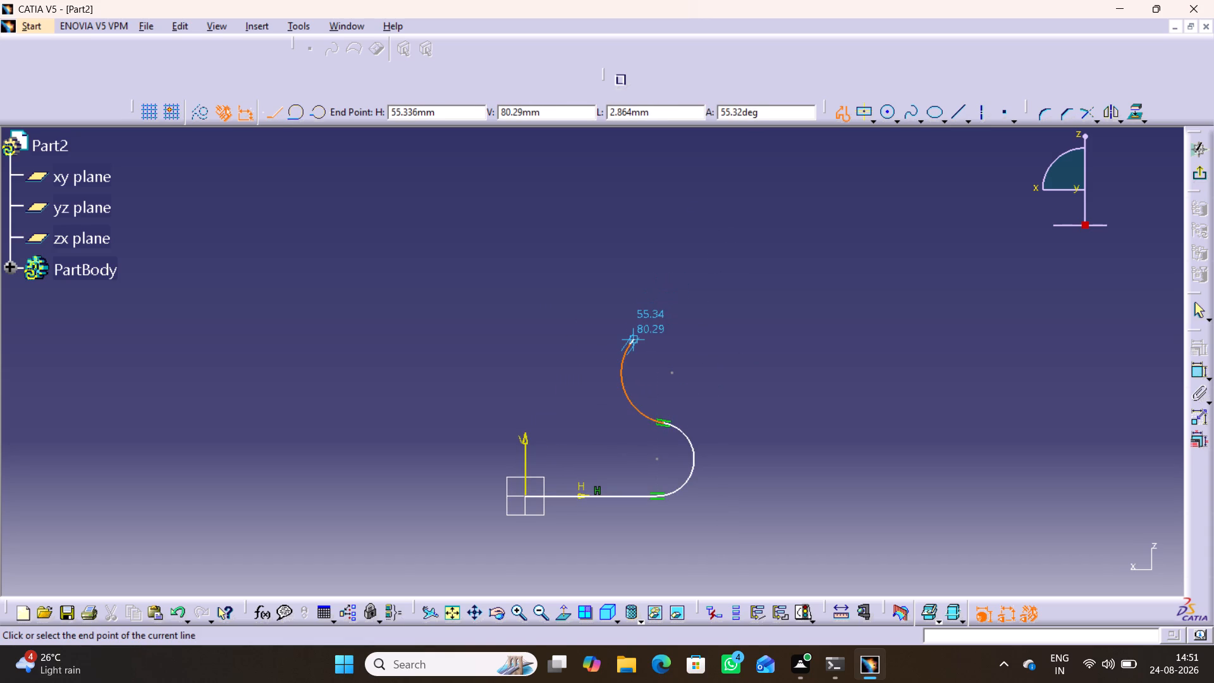
{"action": "left_click_drag", "start_coordinate": [630, 341], "coordinate": [656, 295]}
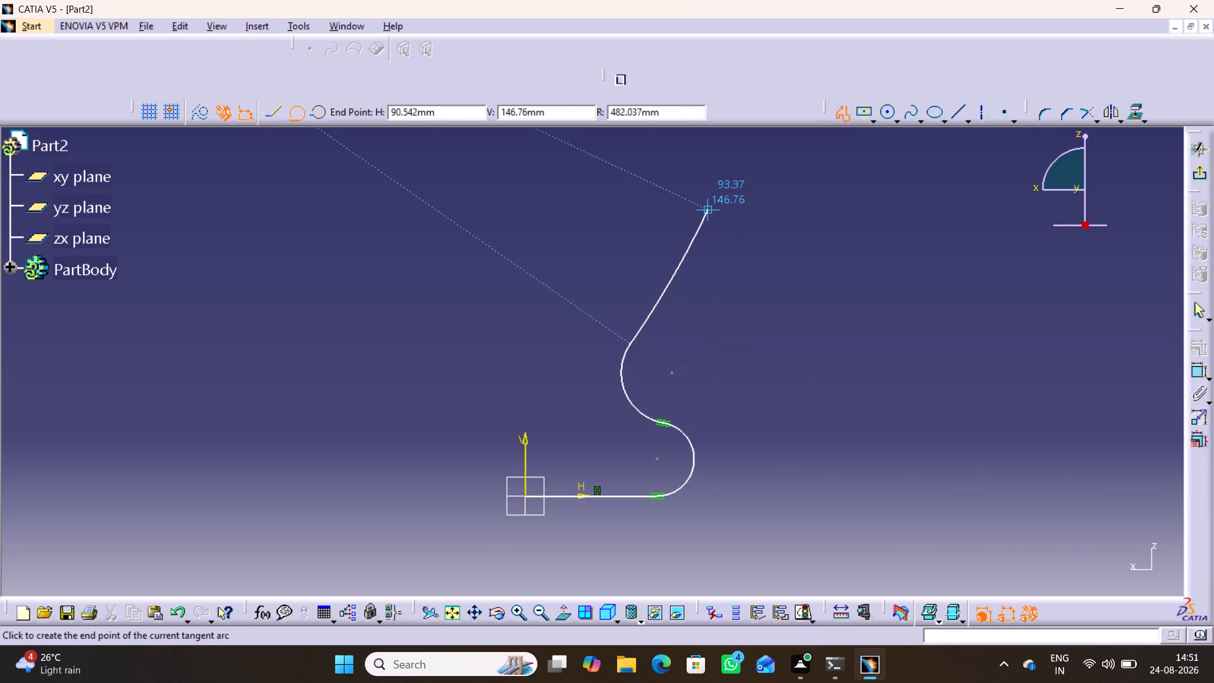
{"action": "scroll", "coordinate": [701, 226], "scroll_direction": "up", "scroll_amount": 1}
{"action": "middle_click_drag", "start_coordinate": [702, 246], "coordinate": [646, 367]}
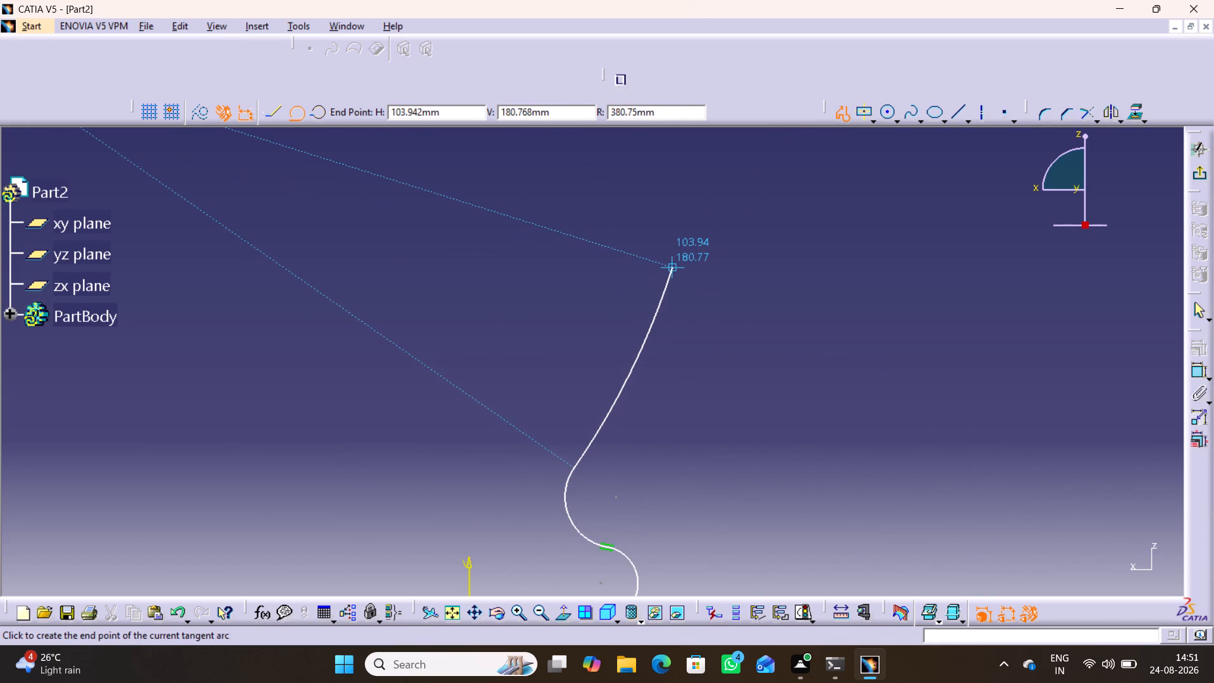
{"action": "left_click", "coordinate": [663, 235]}
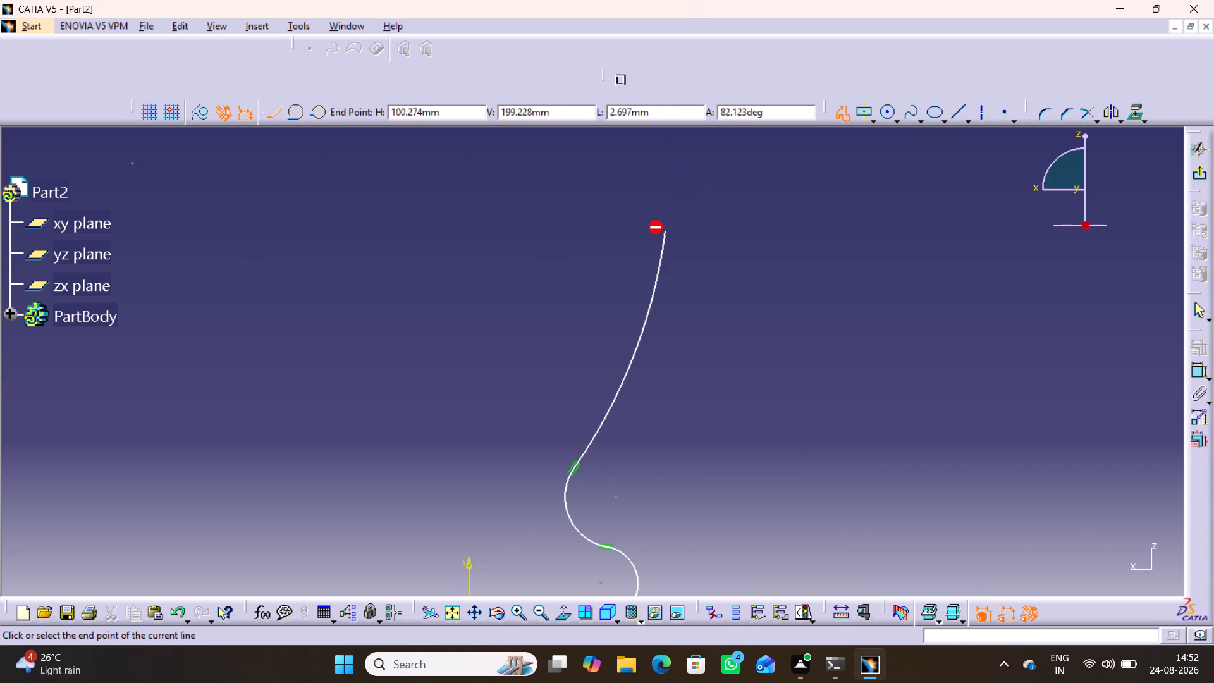
{"action": "left_click_drag", "start_coordinate": [664, 231], "coordinate": [669, 192]}
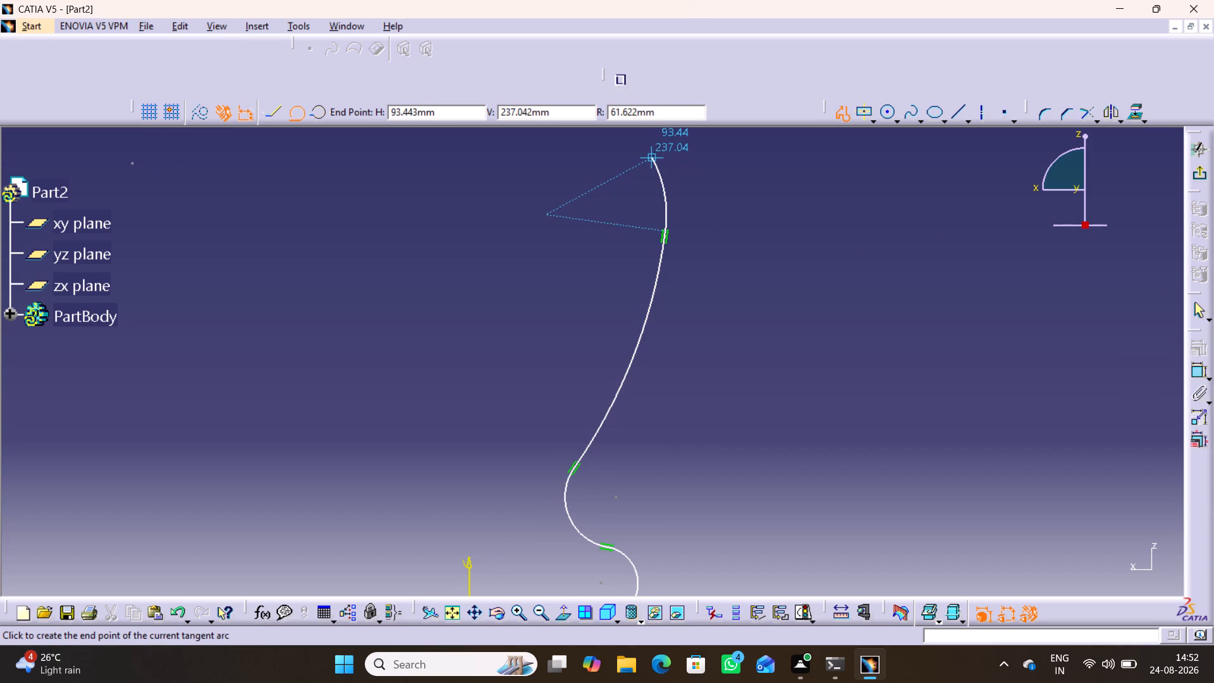
{"action": "scroll", "coordinate": [653, 157], "scroll_direction": "up", "scroll_amount": 1}
{"action": "middle_click_drag", "start_coordinate": [655, 171], "coordinate": [674, 335]}
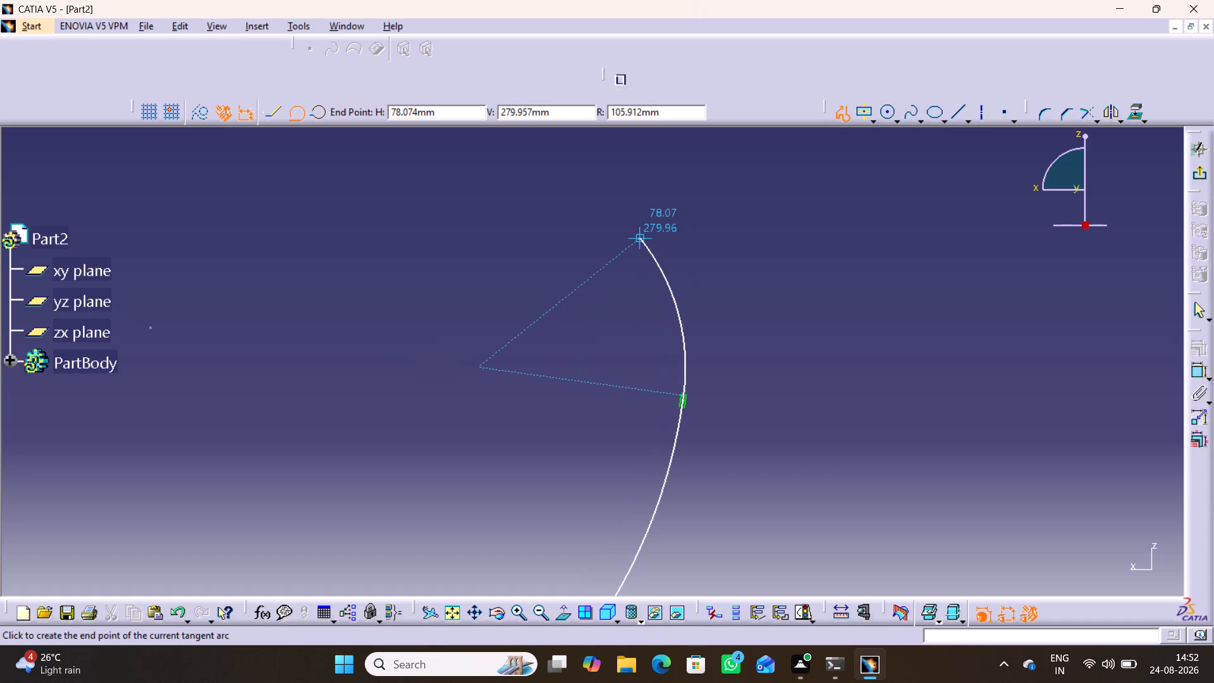
{"action": "left_click", "coordinate": [639, 238]}
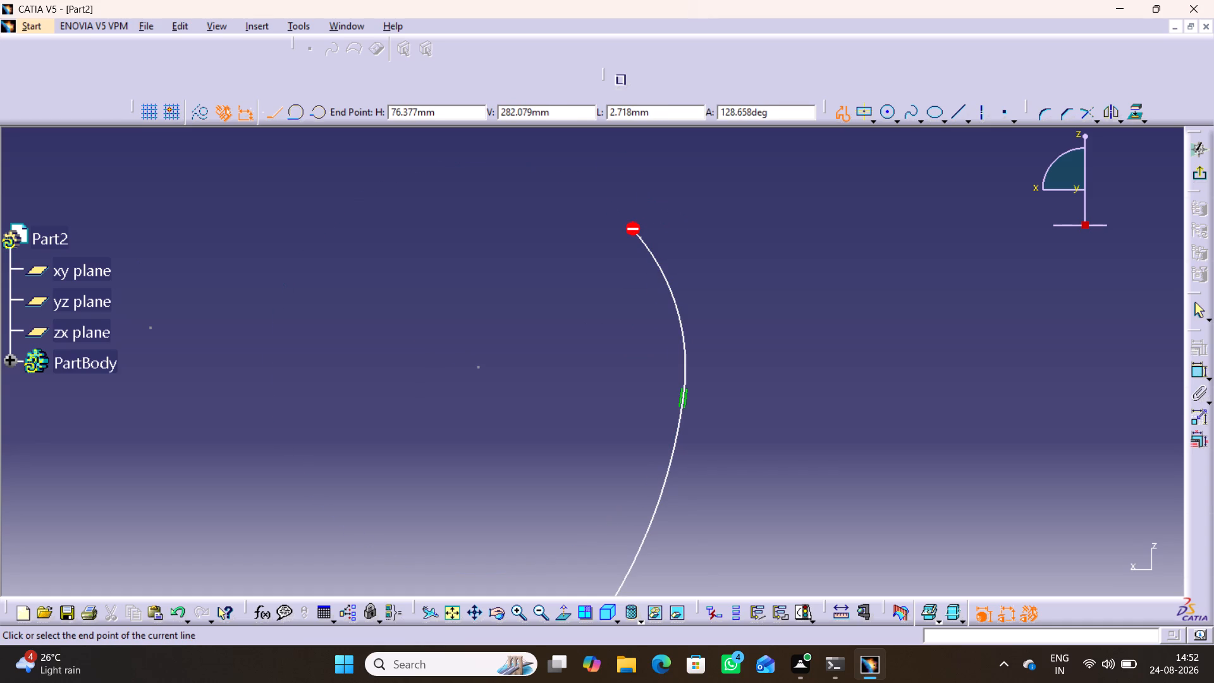
Finish the open profile with a reverse tangent neck arc, a vertical line, and an outward-curving tangent lip arc of about 26 mm radius.
{"action": "left_click_drag", "start_coordinate": [640, 234], "coordinate": [604, 192]}
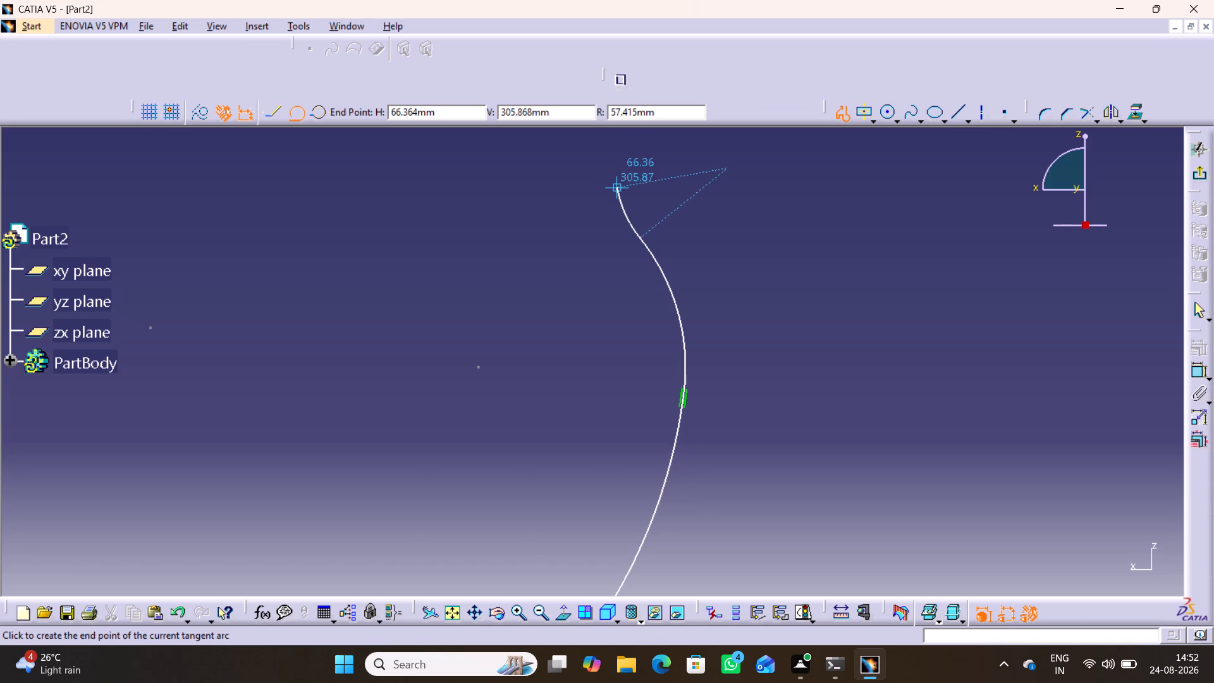
{"action": "left_click", "coordinate": [622, 188]}
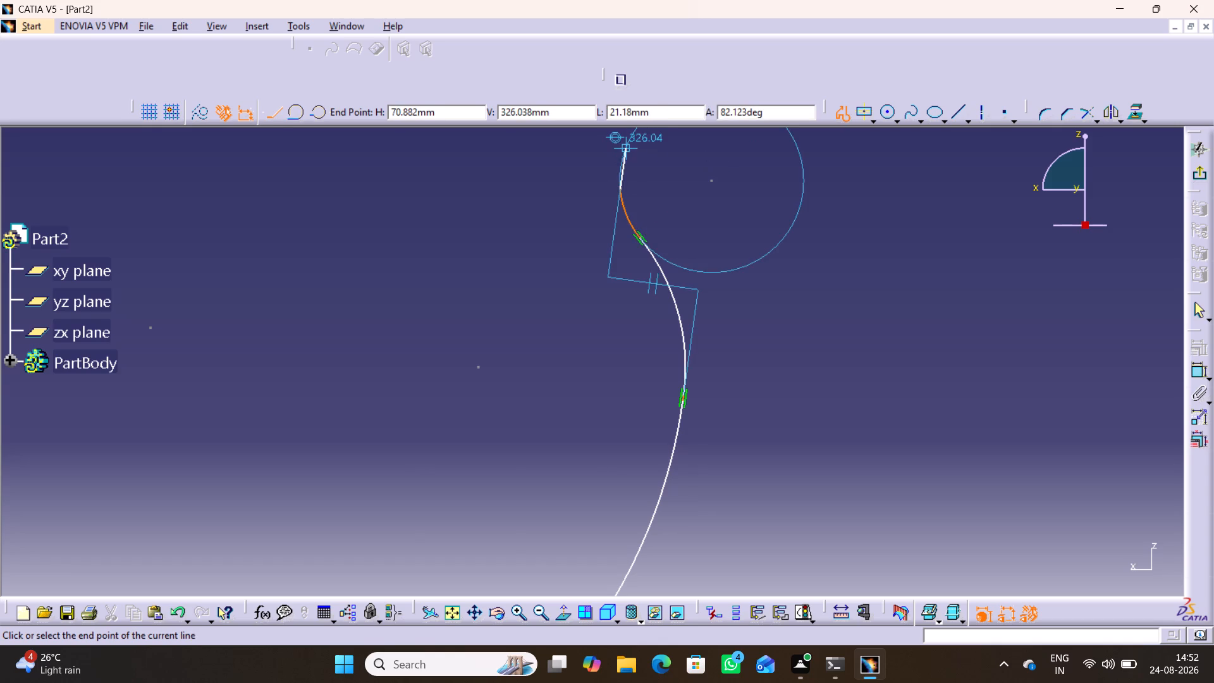
{"action": "middle_click_drag", "start_coordinate": [619, 145], "coordinate": [599, 217]}
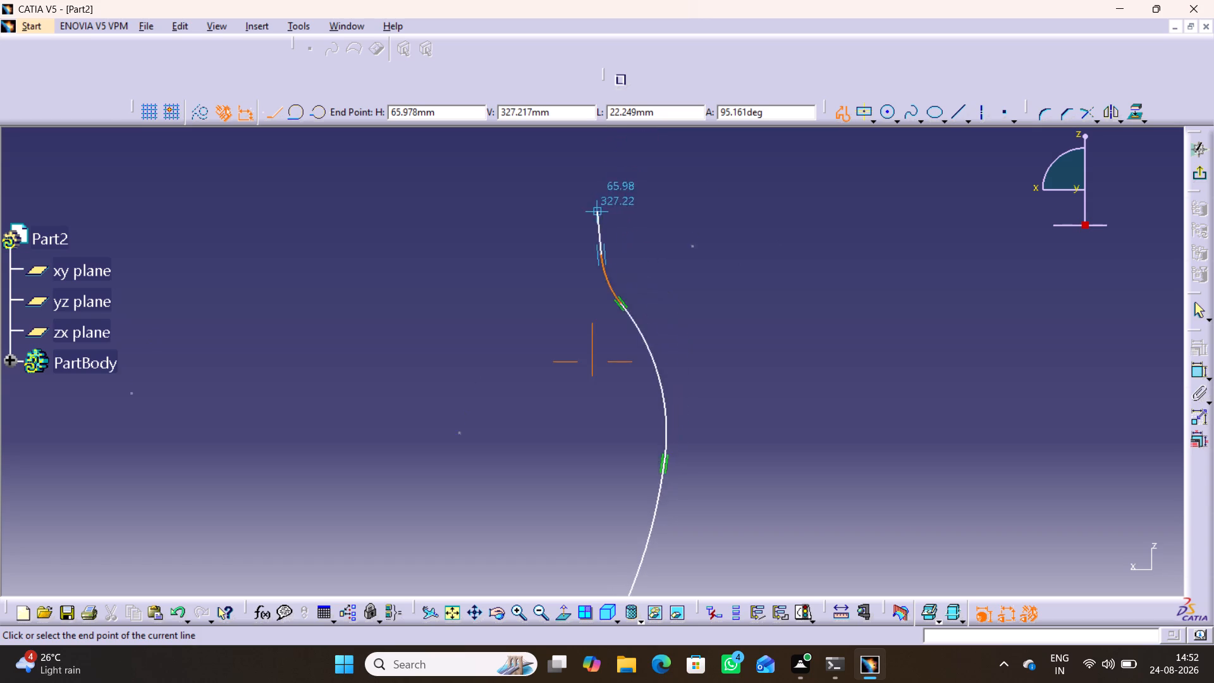
{"action": "middle_click_drag", "start_coordinate": [599, 217], "coordinate": [591, 242]}
{"action": "left_click", "coordinate": [593, 209]}
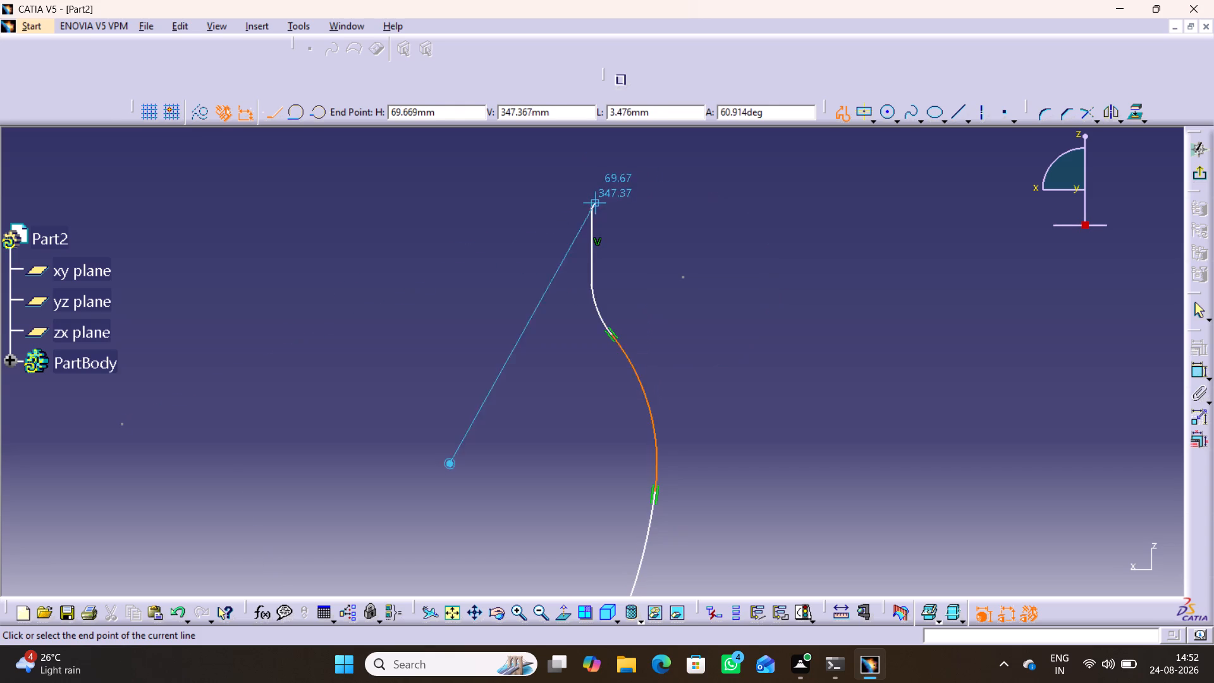
{"action": "left_click_drag", "start_coordinate": [592, 206], "coordinate": [615, 167]}
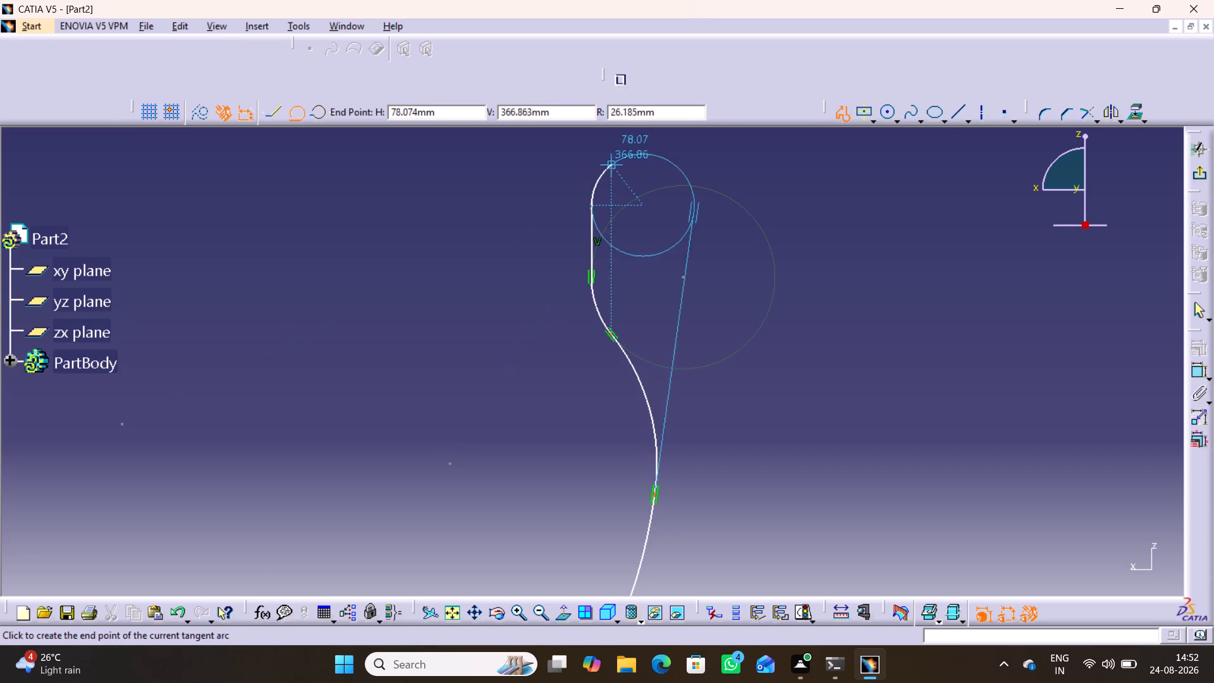
{"action": "left_click", "coordinate": [613, 168]}
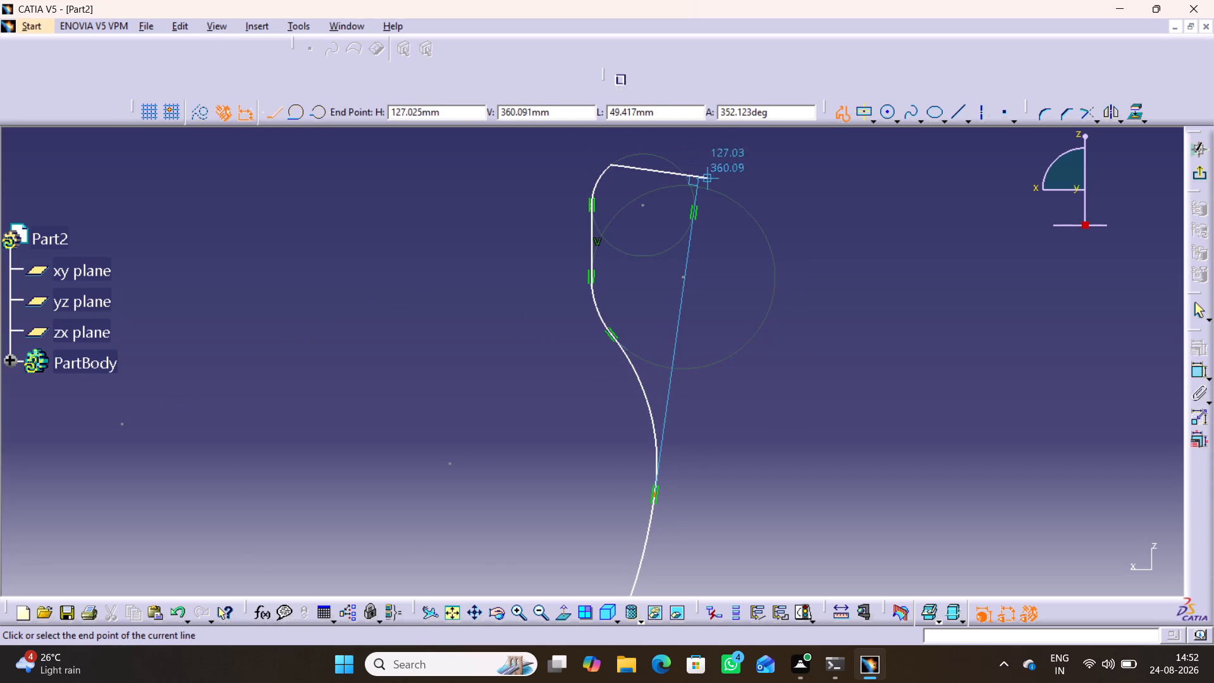
{"action": "right_click", "coordinate": [723, 190]}
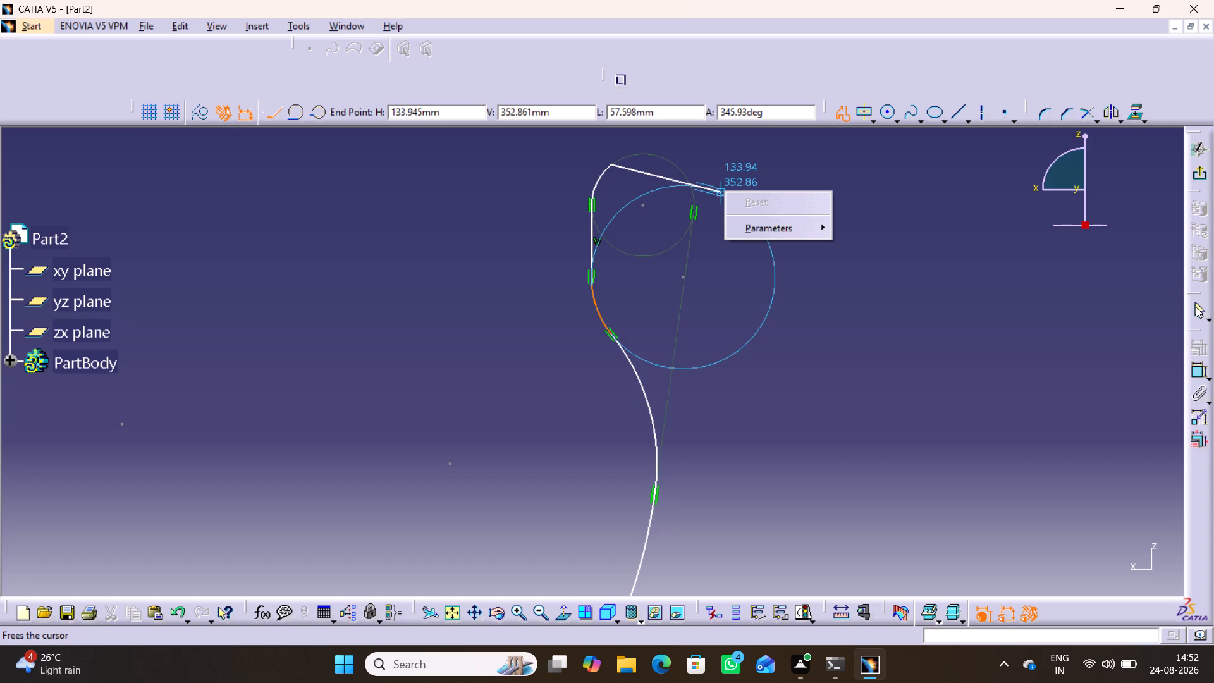
{"action": "left_click", "coordinate": [1196, 307]}
{"action": "left_click", "coordinate": [881, 318]}
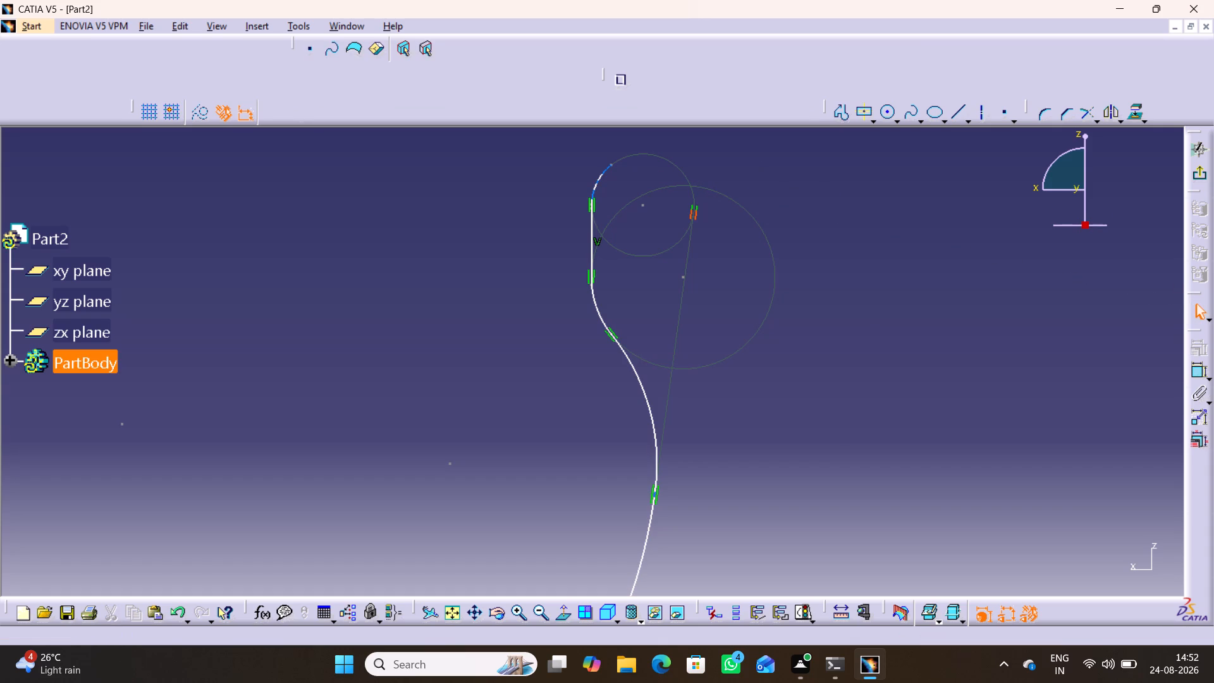
Delete the unwanted tangency constraint on the extended circle of the top lip arc.
{"action": "right_click", "coordinate": [691, 211]}
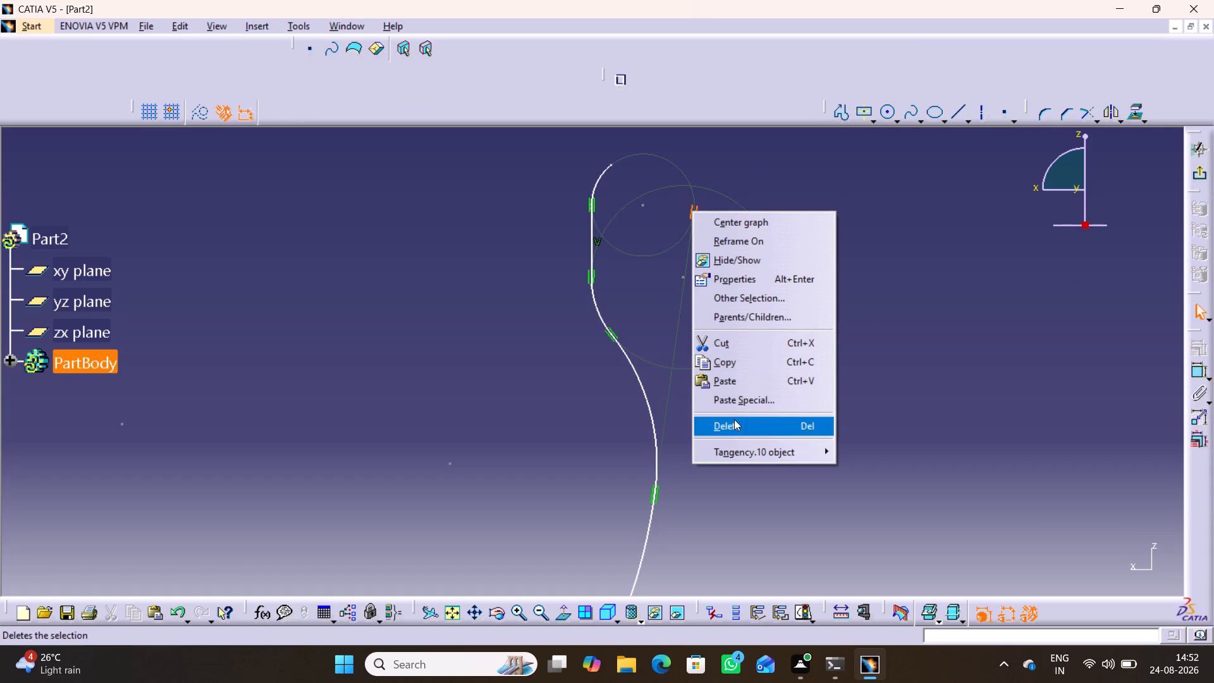
{"action": "left_click", "coordinate": [732, 424]}
{"action": "left_click", "coordinate": [761, 257]}
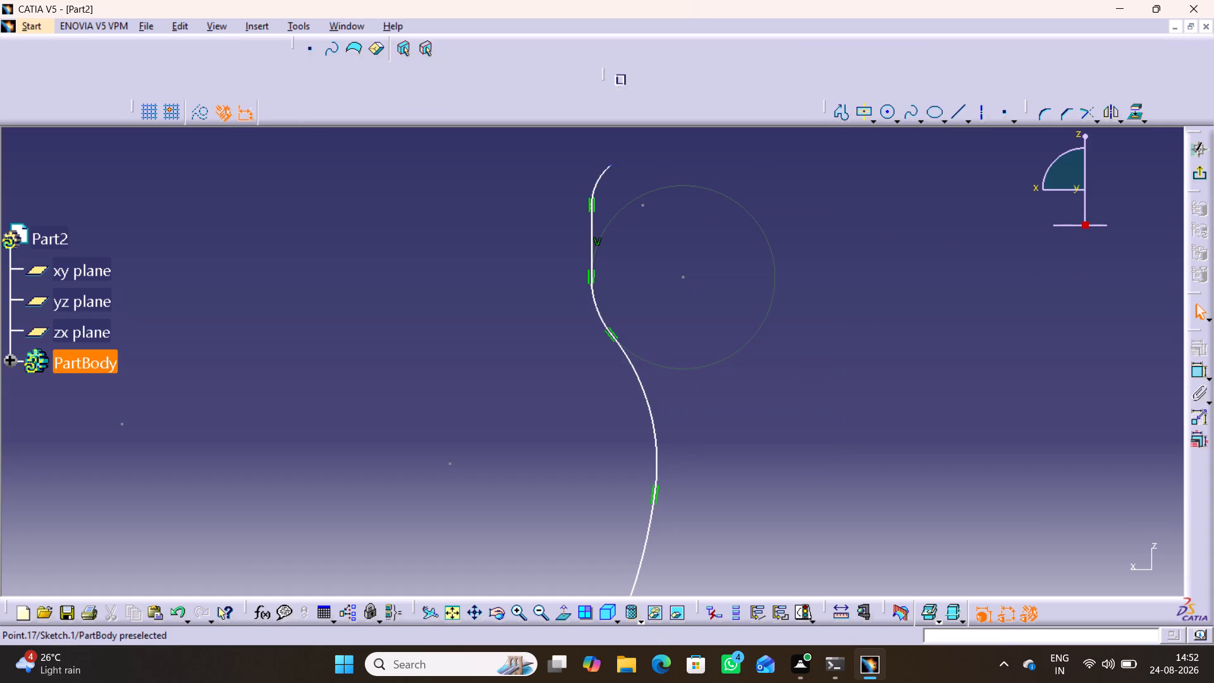
Lengthen the top lip arc by moving its free end point outward and upward.
{"action": "left_click_drag", "start_coordinate": [614, 165], "coordinate": [630, 151]}
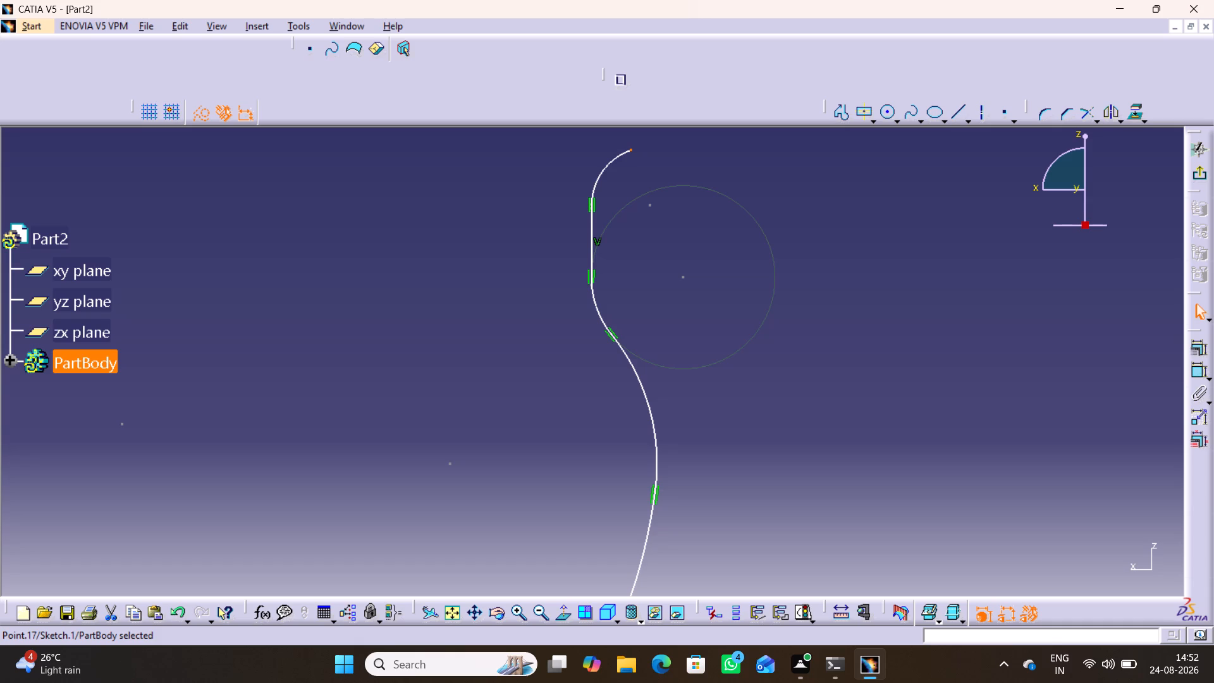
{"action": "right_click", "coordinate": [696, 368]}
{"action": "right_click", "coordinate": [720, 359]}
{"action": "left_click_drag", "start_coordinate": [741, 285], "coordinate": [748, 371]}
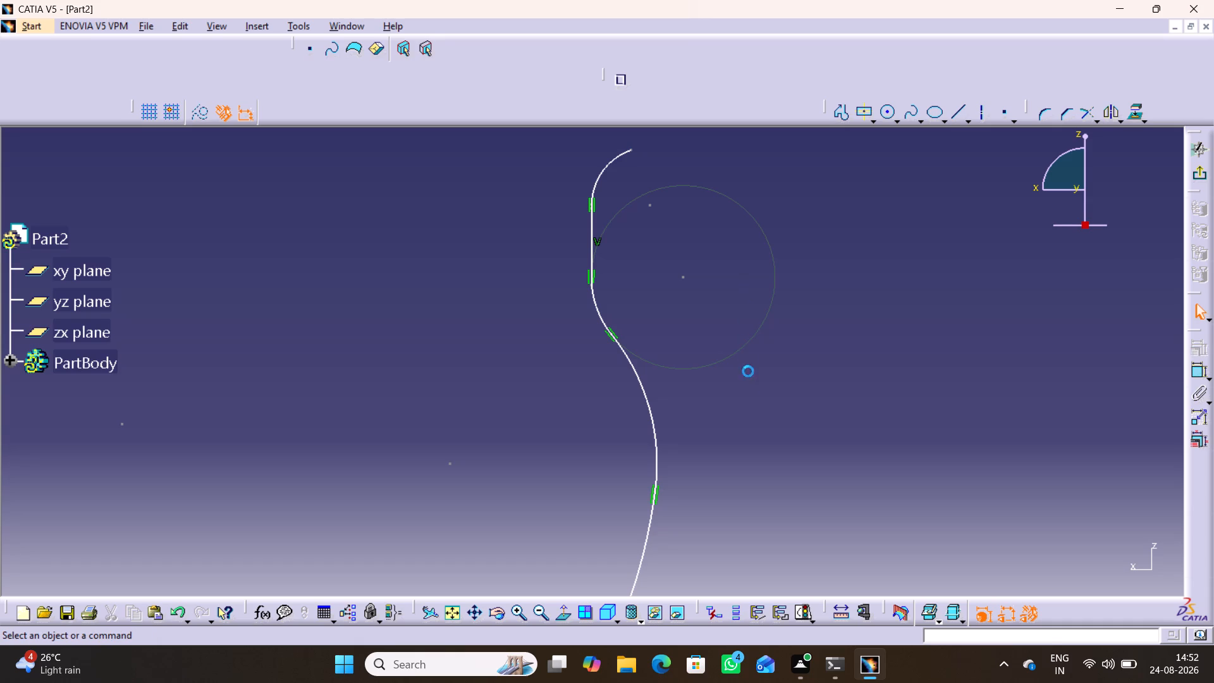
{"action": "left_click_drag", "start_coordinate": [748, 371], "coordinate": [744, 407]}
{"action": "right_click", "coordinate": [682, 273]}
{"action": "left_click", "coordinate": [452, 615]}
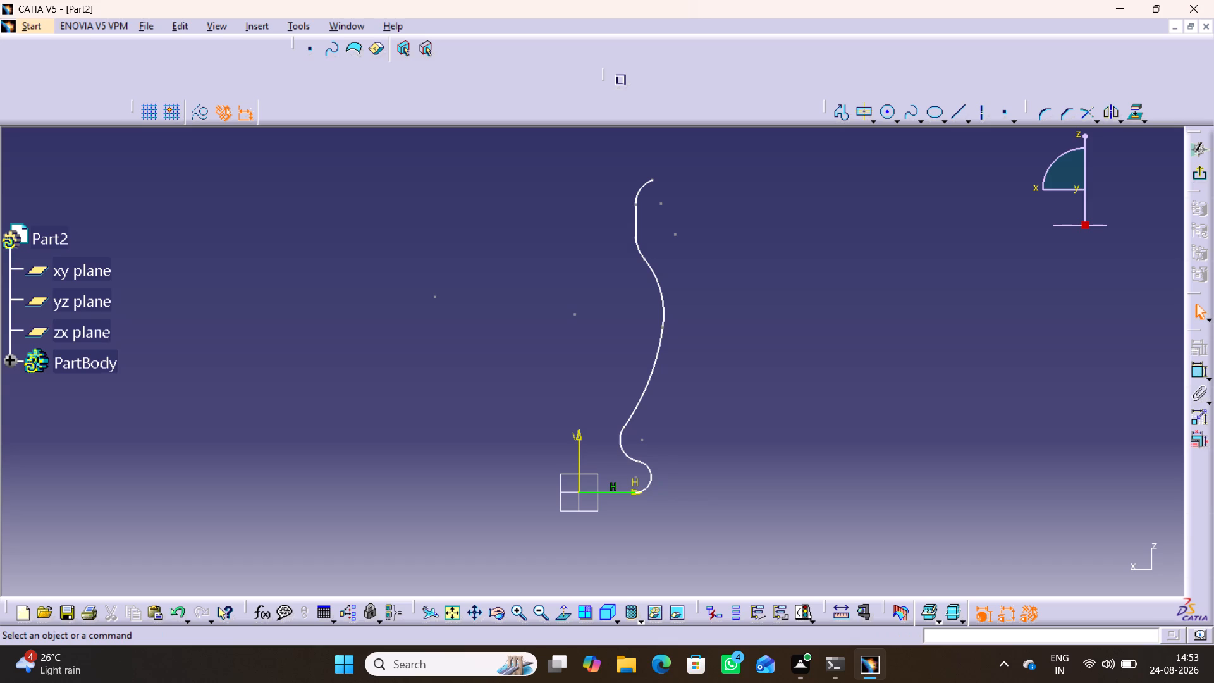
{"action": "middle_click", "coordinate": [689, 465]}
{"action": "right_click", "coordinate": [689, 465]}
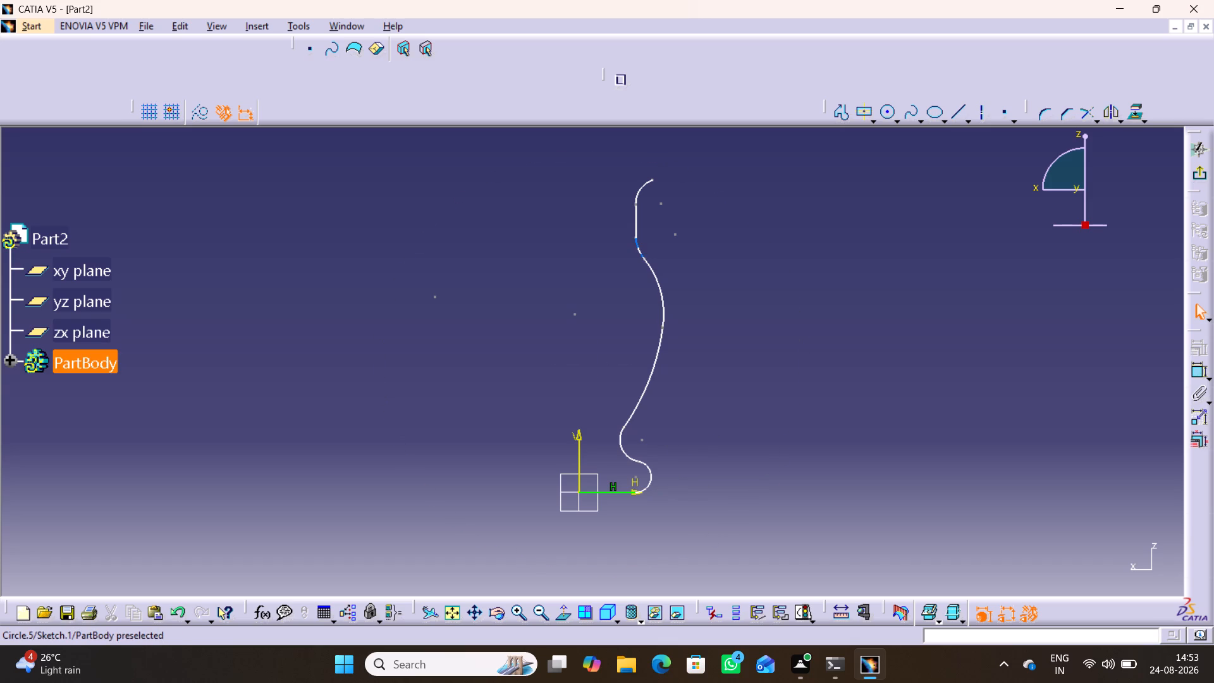
Move the vertical neck line of the profile inward, closer to the V axis.
{"action": "left_click_drag", "start_coordinate": [634, 239], "coordinate": [596, 239]}
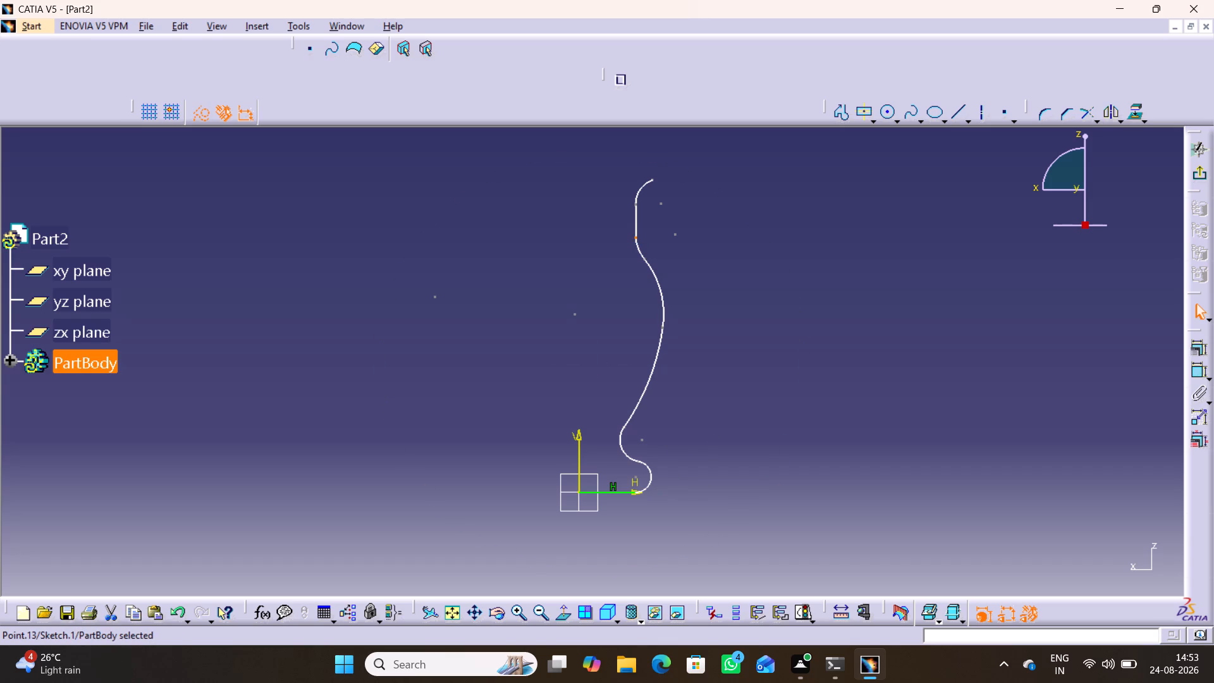
{"action": "left_click", "coordinate": [654, 228]}
{"action": "left_click_drag", "start_coordinate": [633, 235], "coordinate": [601, 236]}
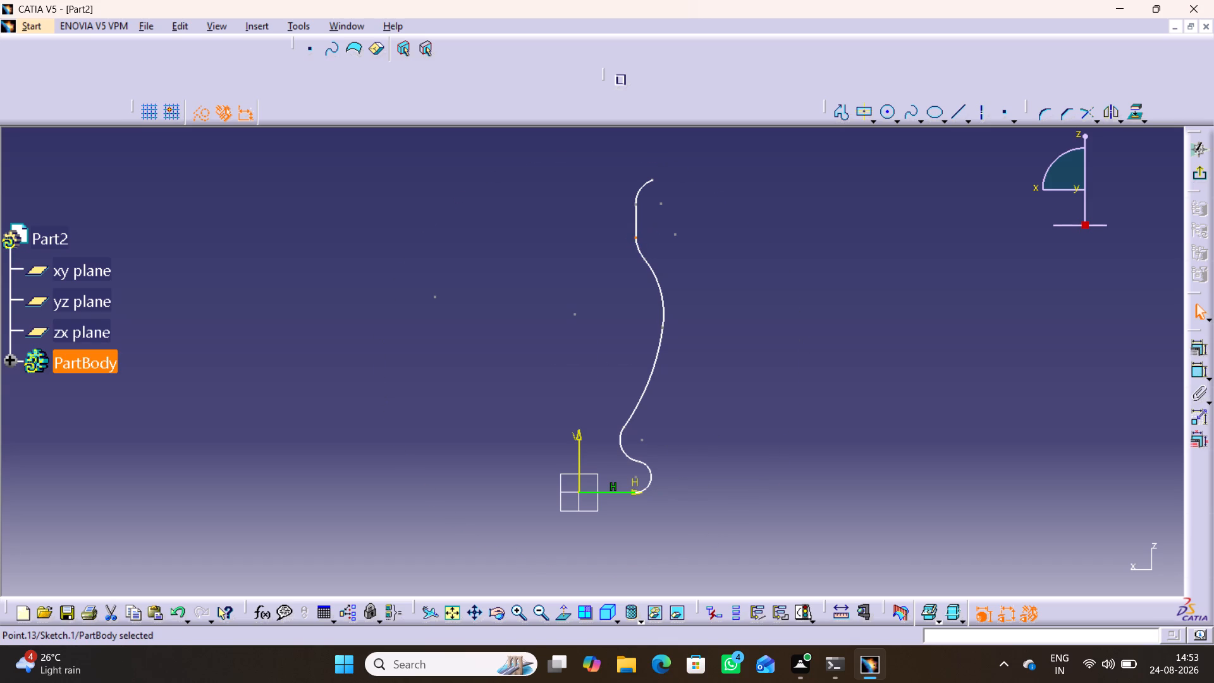
{"action": "left_click", "coordinate": [653, 237]}
{"action": "left_click_drag", "start_coordinate": [637, 228], "coordinate": [603, 230]}
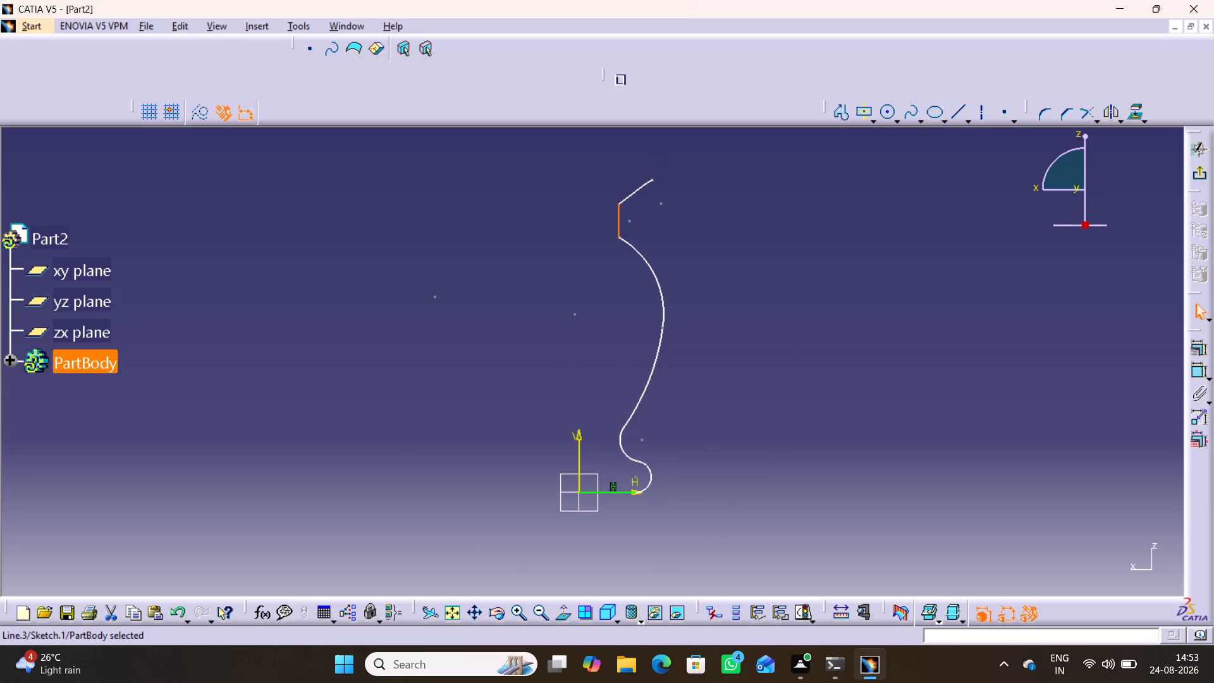
{"action": "left_click", "coordinate": [627, 281]}
Reposition the large shoulder arc slightly lower so the vertical neck line above it becomes longer.
{"action": "left_click_drag", "start_coordinate": [653, 278], "coordinate": [656, 263]}
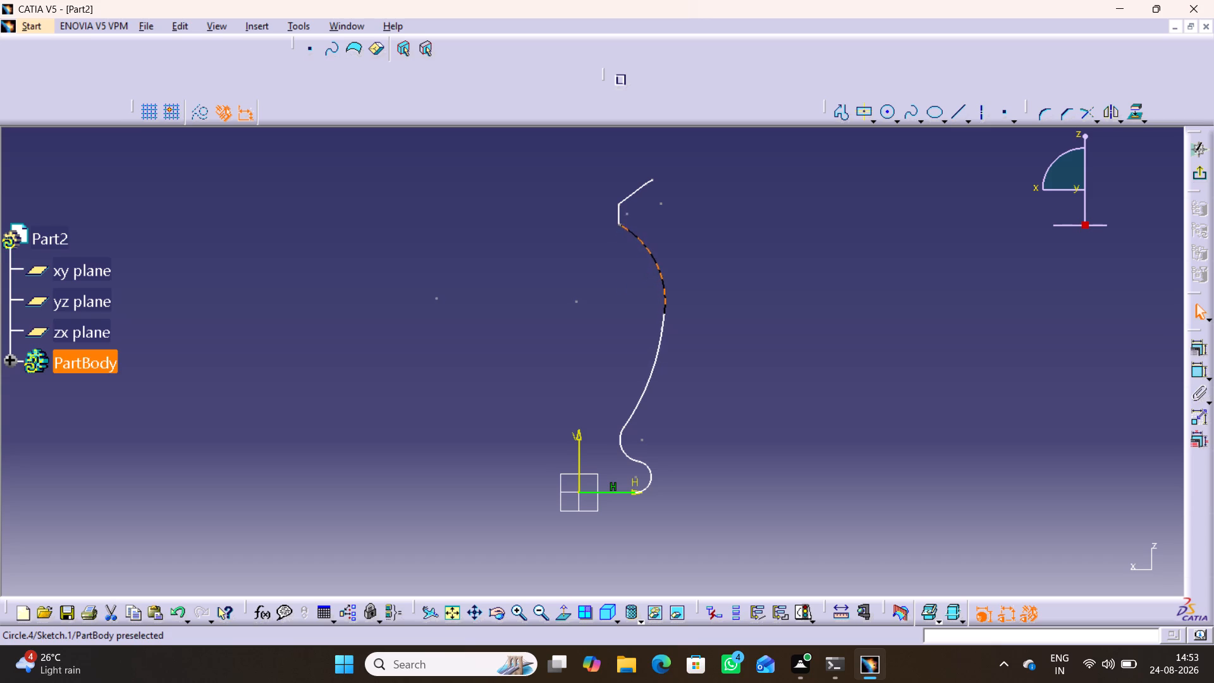
{"action": "left_click_drag", "start_coordinate": [656, 263], "coordinate": [651, 271]}
{"action": "left_click", "coordinate": [713, 317]}
{"action": "left_click_drag", "start_coordinate": [637, 255], "coordinate": [645, 276]}
{"action": "left_click", "coordinate": [678, 278]}
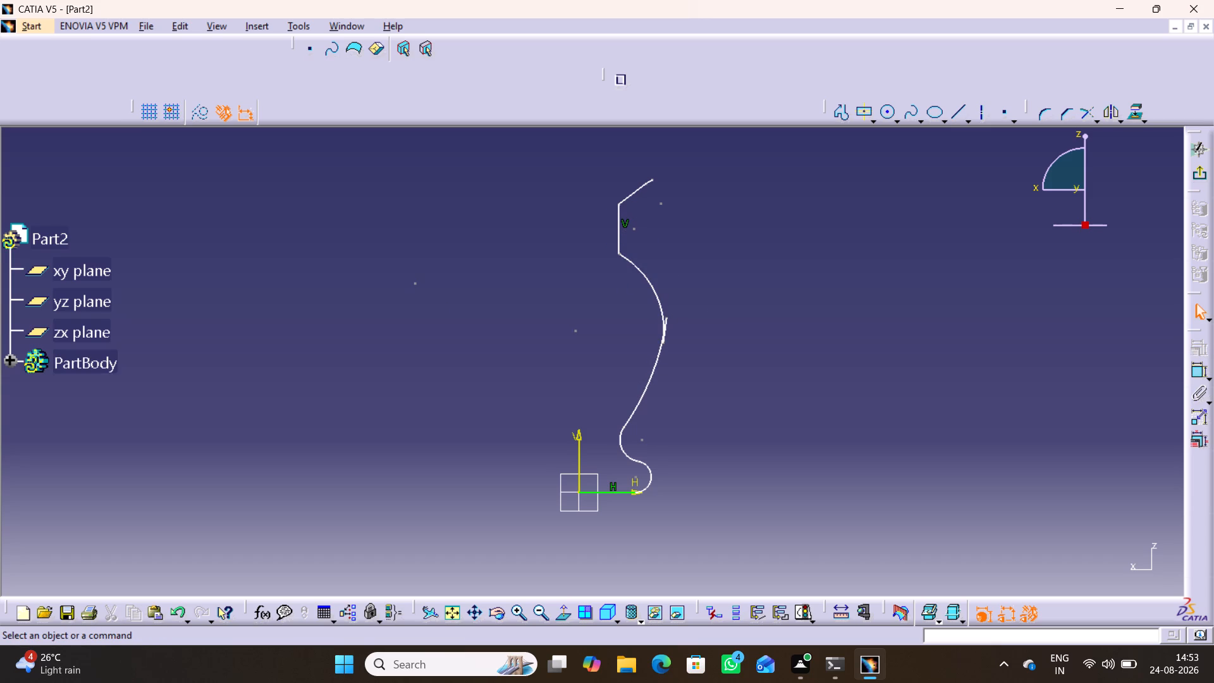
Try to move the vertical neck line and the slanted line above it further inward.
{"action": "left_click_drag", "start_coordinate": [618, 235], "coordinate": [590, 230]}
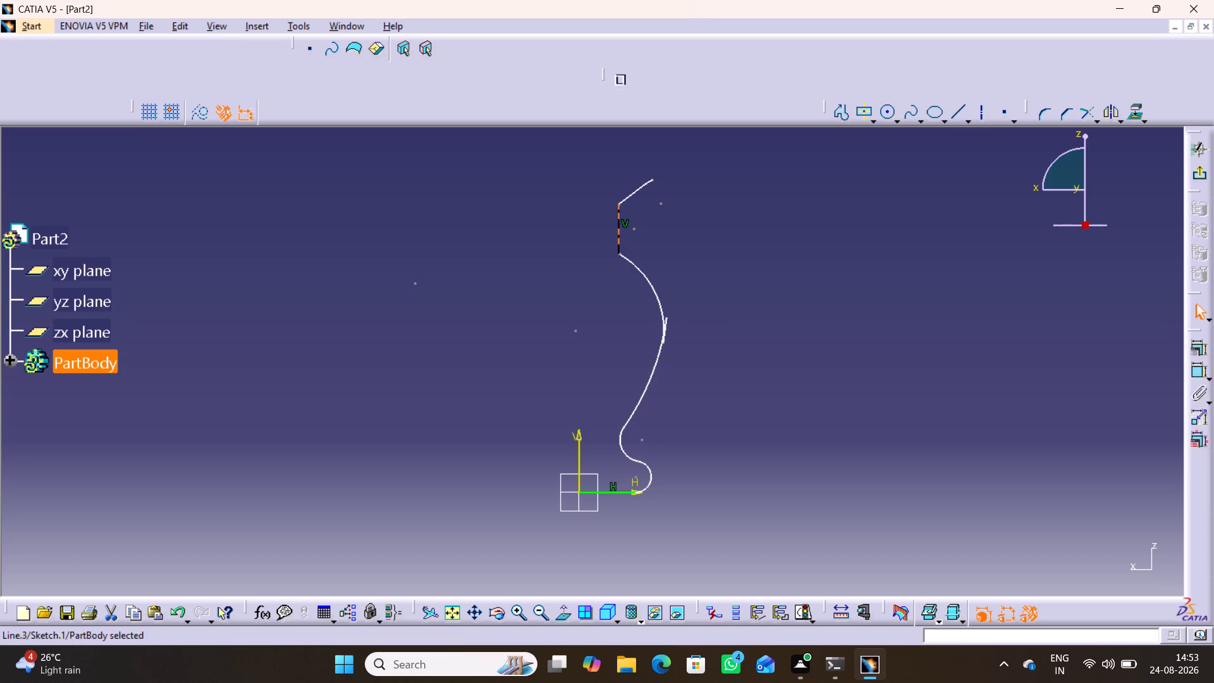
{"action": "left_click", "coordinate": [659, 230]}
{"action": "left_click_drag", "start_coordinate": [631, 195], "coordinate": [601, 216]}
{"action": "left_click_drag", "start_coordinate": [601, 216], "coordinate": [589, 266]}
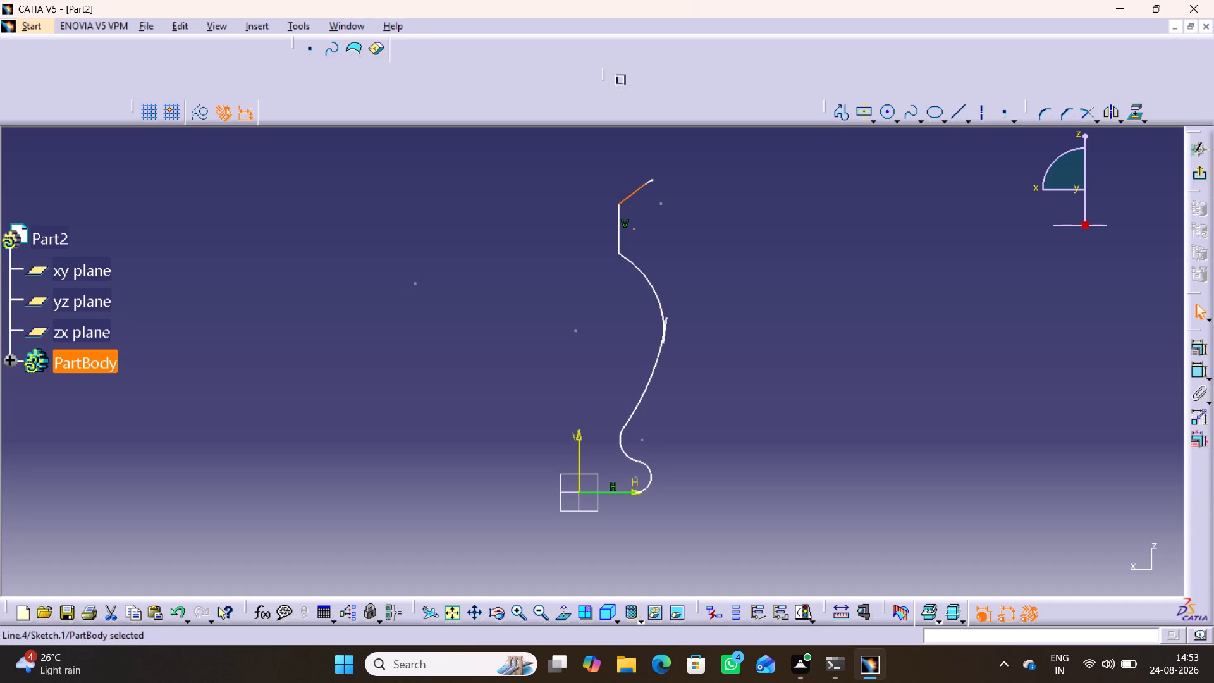
Reshape the top lip arc by raising it together with its lower end and moving its free end upward to flare outward.
{"action": "left_click_drag", "start_coordinate": [649, 181], "coordinate": [591, 177]}
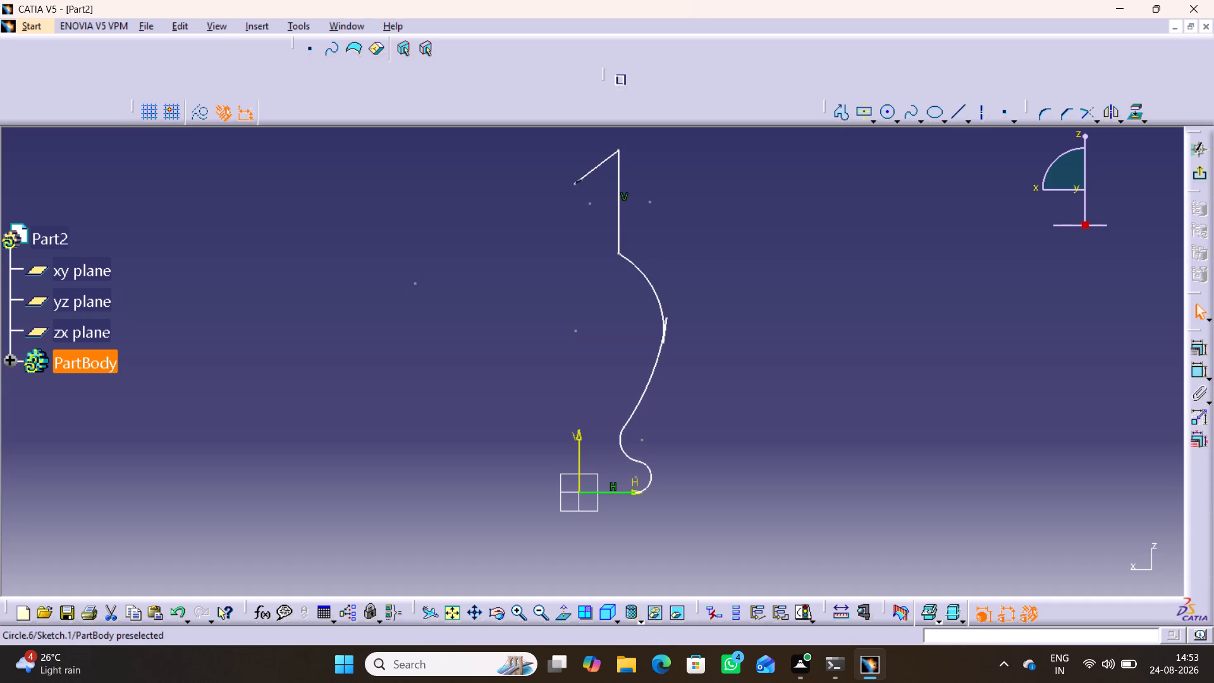
{"action": "left_click_drag", "start_coordinate": [591, 177], "coordinate": [662, 142]}
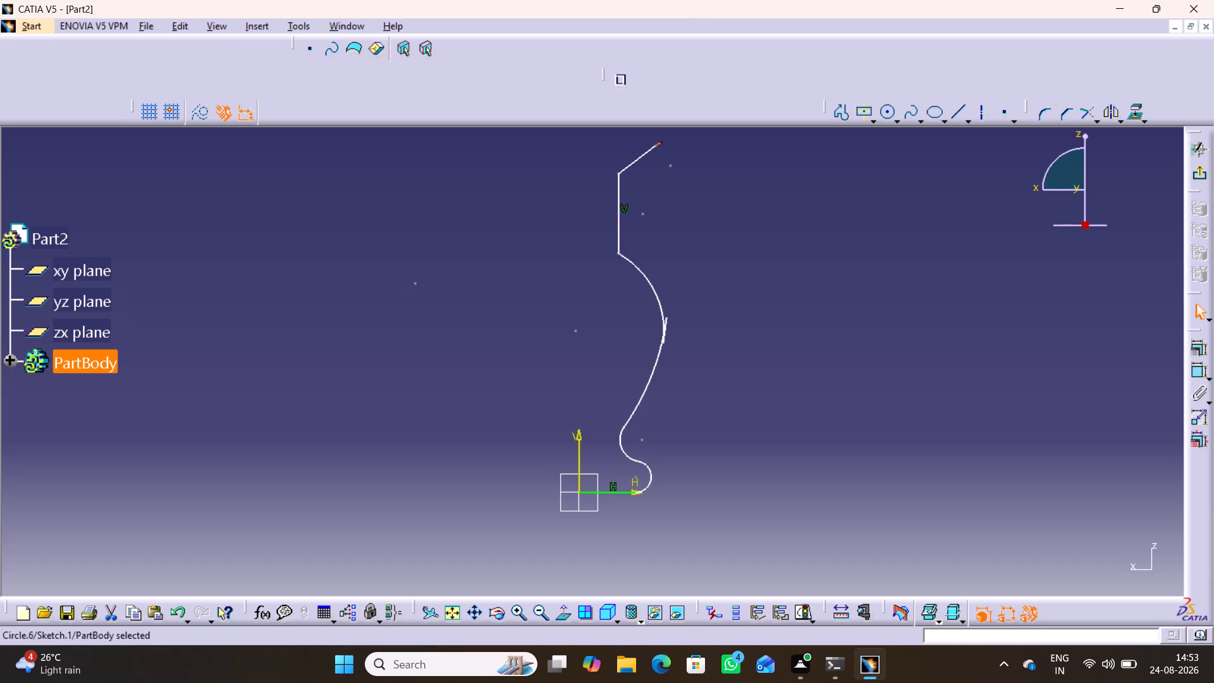
{"action": "left_click_drag", "start_coordinate": [656, 144], "coordinate": [628, 158]}
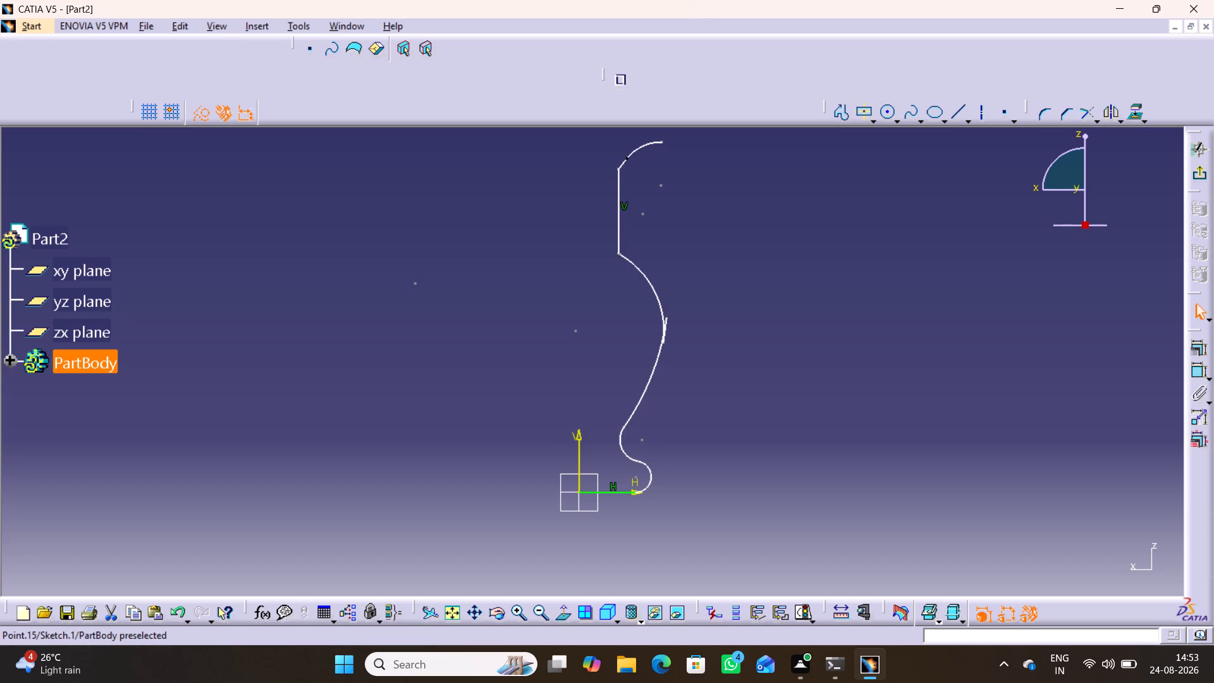
{"action": "left_click_drag", "start_coordinate": [628, 158], "coordinate": [622, 136]}
{"action": "left_click_drag", "start_coordinate": [622, 136], "coordinate": [618, 135]}
{"action": "middle_click_drag", "start_coordinate": [642, 155], "coordinate": [607, 268]}
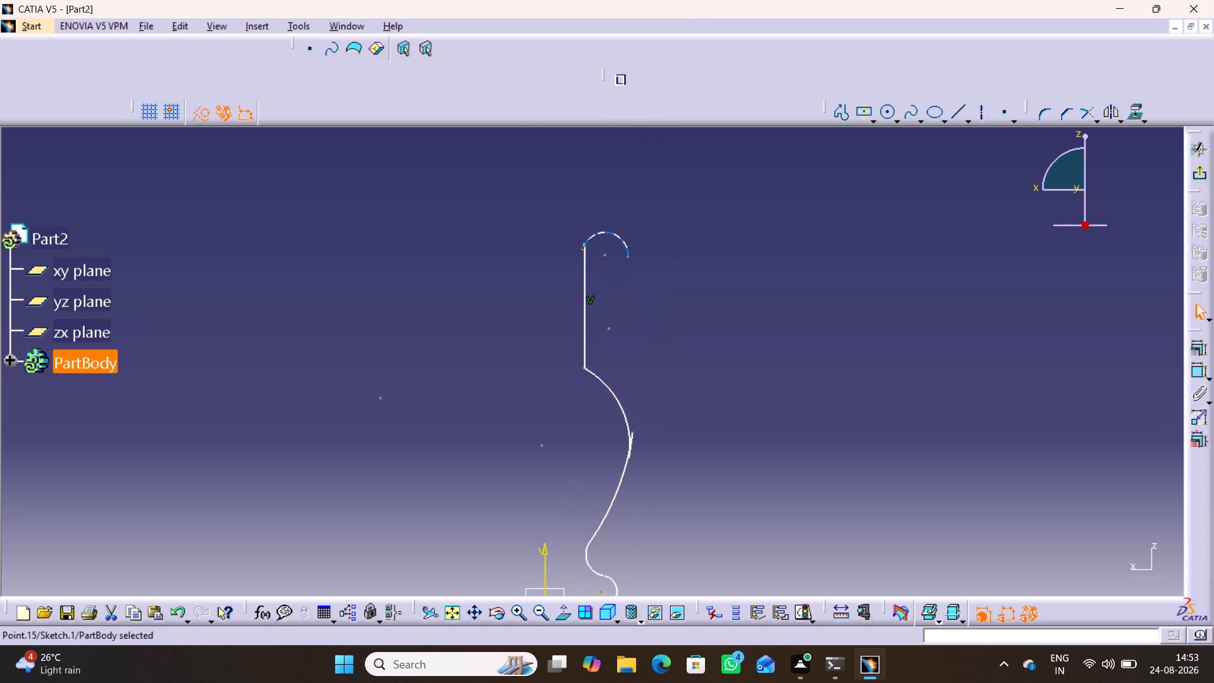
{"action": "left_click_drag", "start_coordinate": [629, 254], "coordinate": [633, 180]}
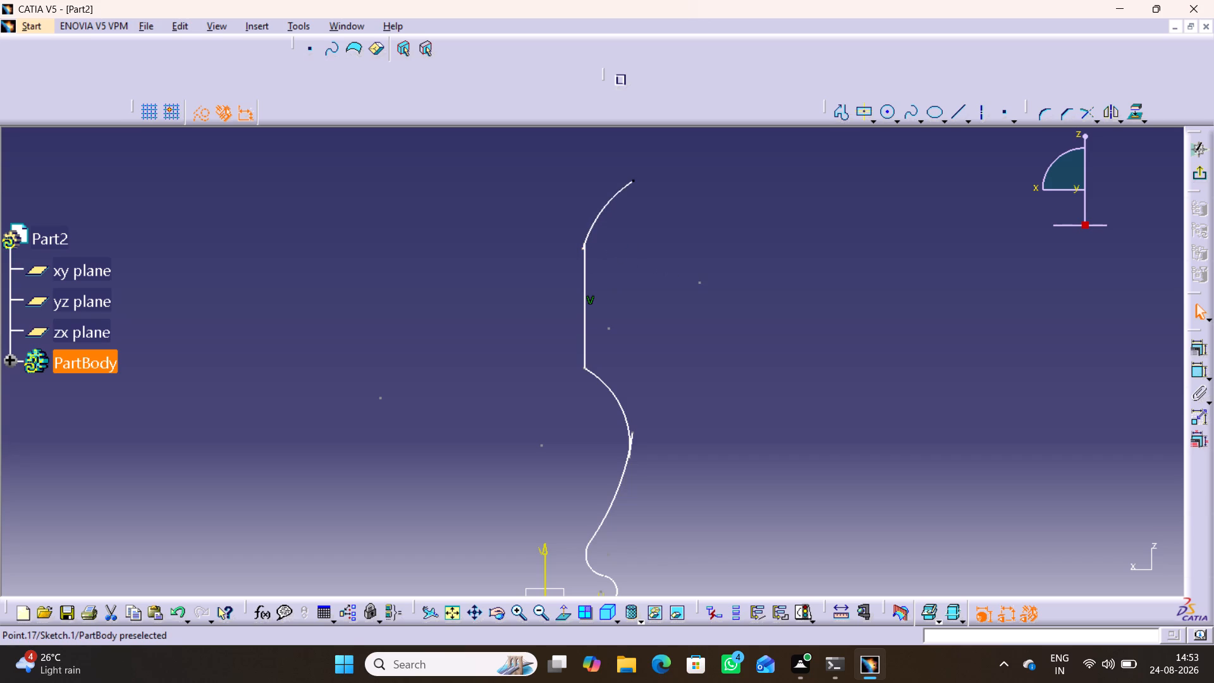
{"action": "left_click_drag", "start_coordinate": [633, 180], "coordinate": [634, 180]}
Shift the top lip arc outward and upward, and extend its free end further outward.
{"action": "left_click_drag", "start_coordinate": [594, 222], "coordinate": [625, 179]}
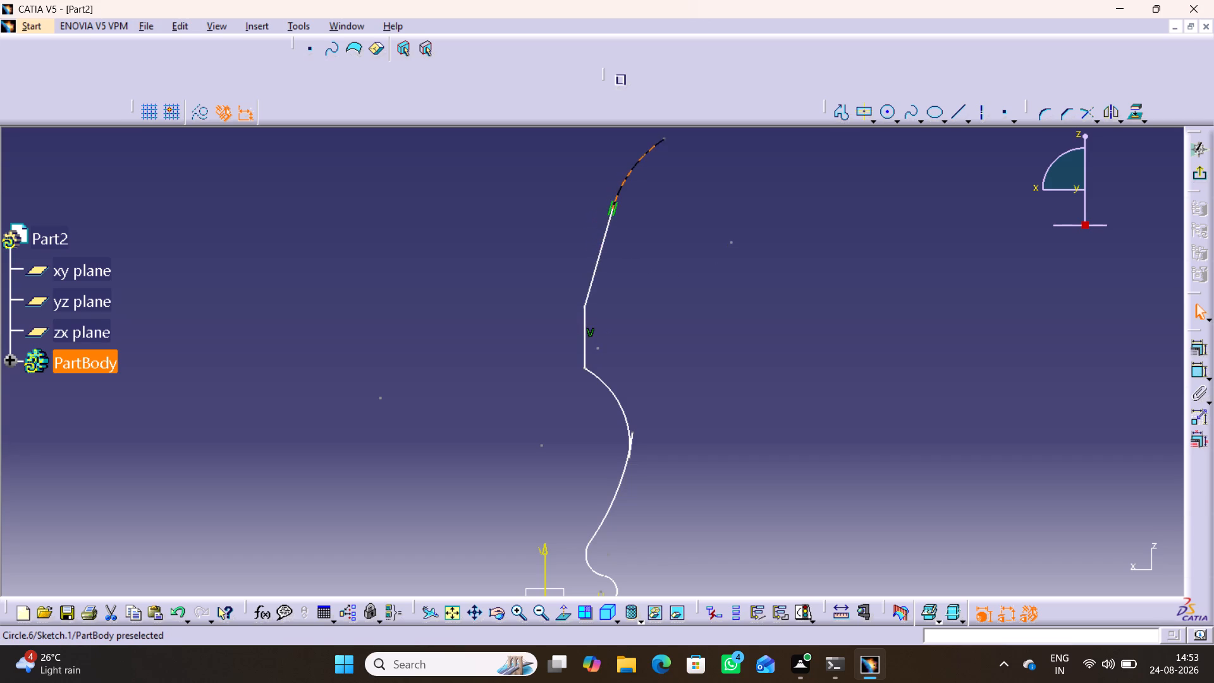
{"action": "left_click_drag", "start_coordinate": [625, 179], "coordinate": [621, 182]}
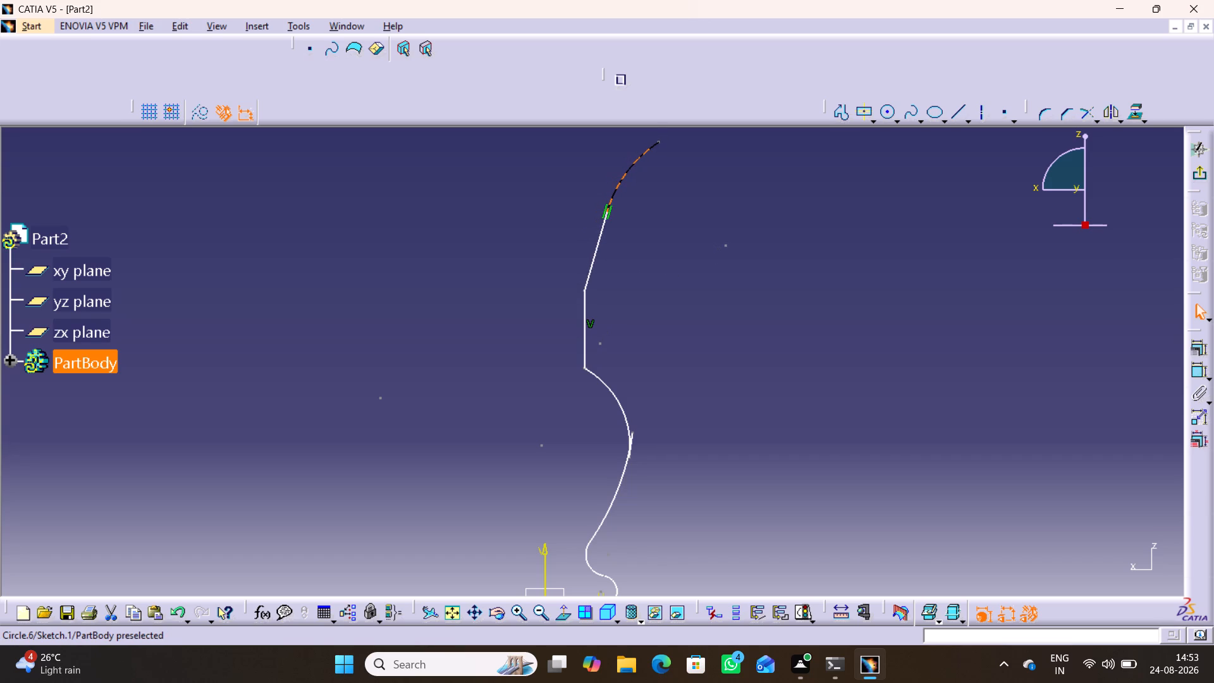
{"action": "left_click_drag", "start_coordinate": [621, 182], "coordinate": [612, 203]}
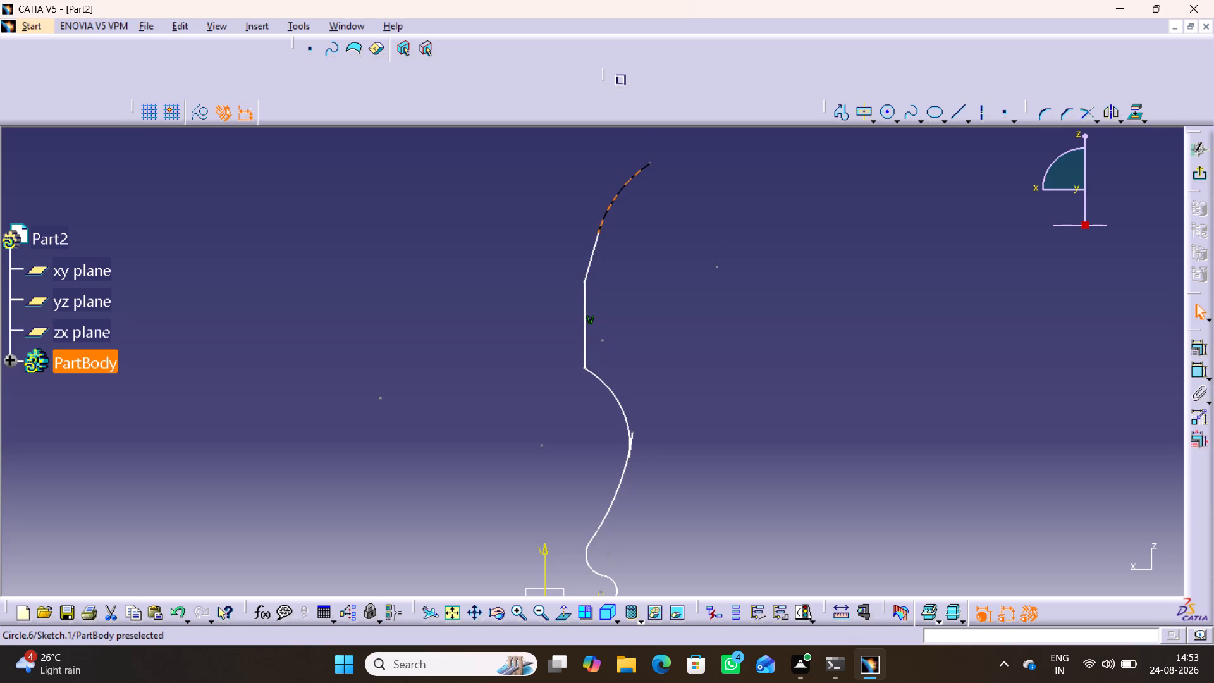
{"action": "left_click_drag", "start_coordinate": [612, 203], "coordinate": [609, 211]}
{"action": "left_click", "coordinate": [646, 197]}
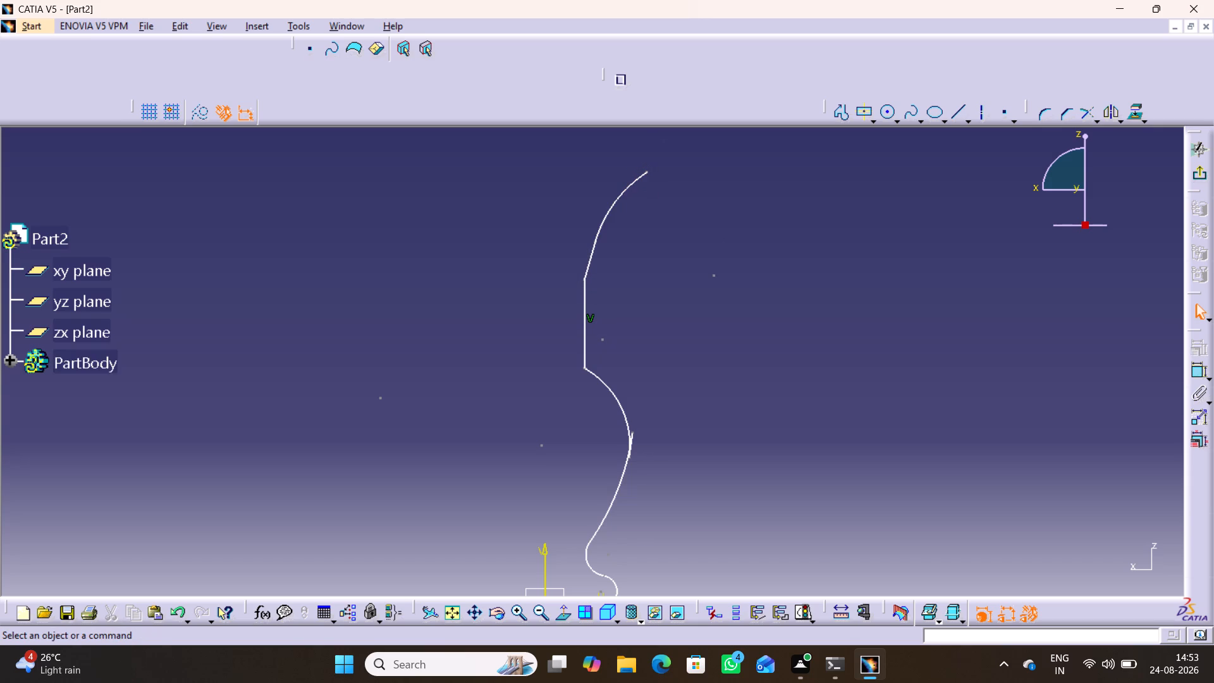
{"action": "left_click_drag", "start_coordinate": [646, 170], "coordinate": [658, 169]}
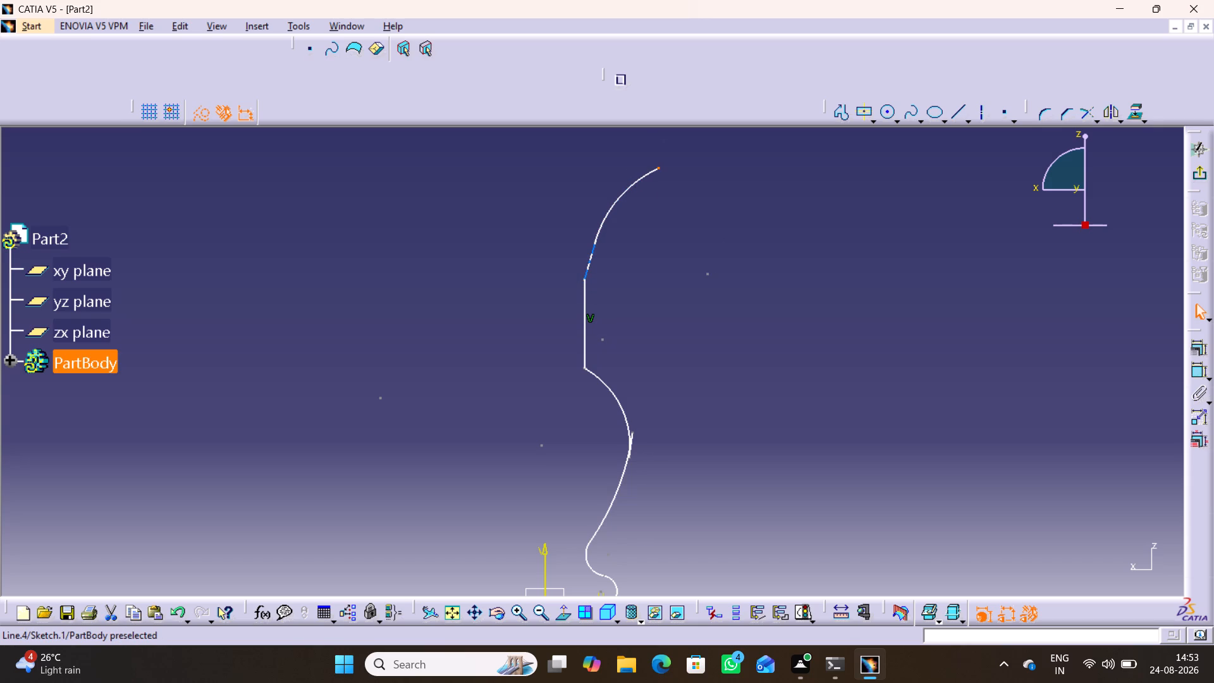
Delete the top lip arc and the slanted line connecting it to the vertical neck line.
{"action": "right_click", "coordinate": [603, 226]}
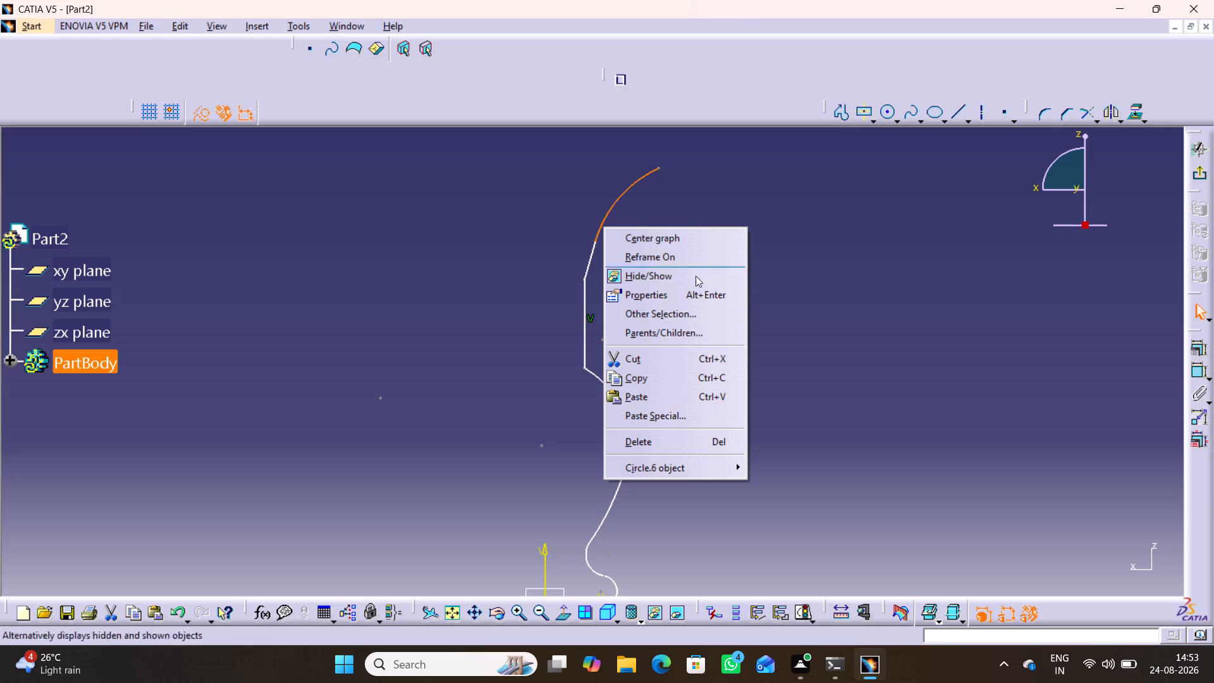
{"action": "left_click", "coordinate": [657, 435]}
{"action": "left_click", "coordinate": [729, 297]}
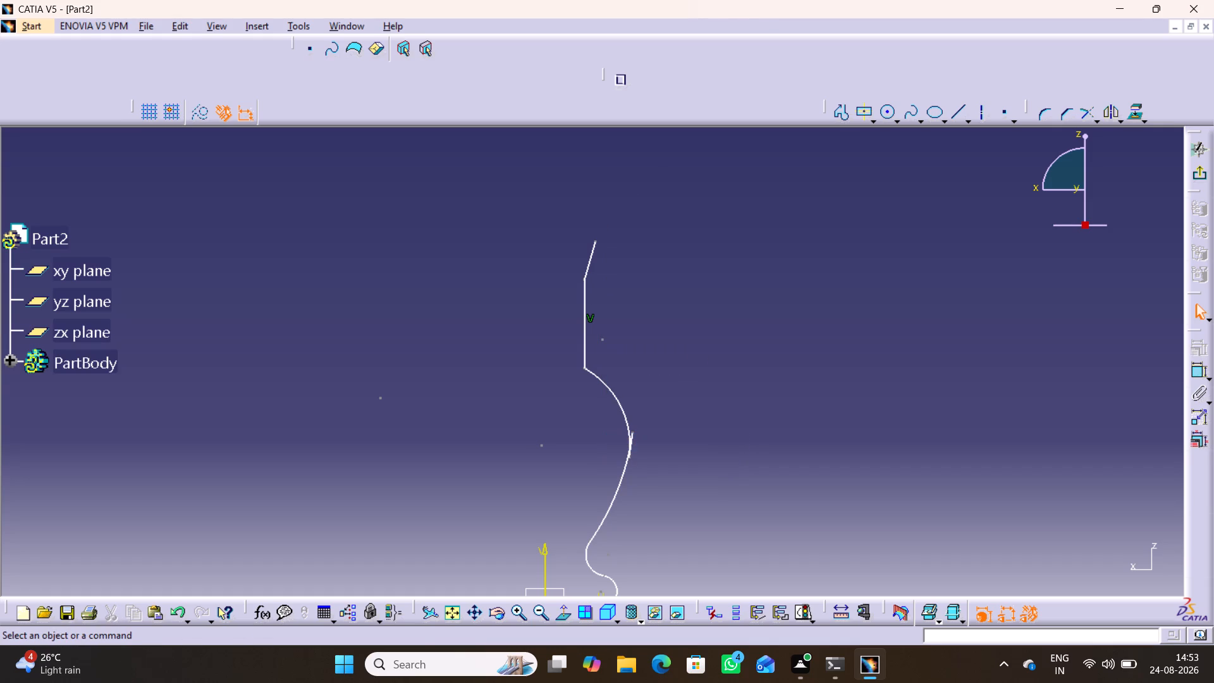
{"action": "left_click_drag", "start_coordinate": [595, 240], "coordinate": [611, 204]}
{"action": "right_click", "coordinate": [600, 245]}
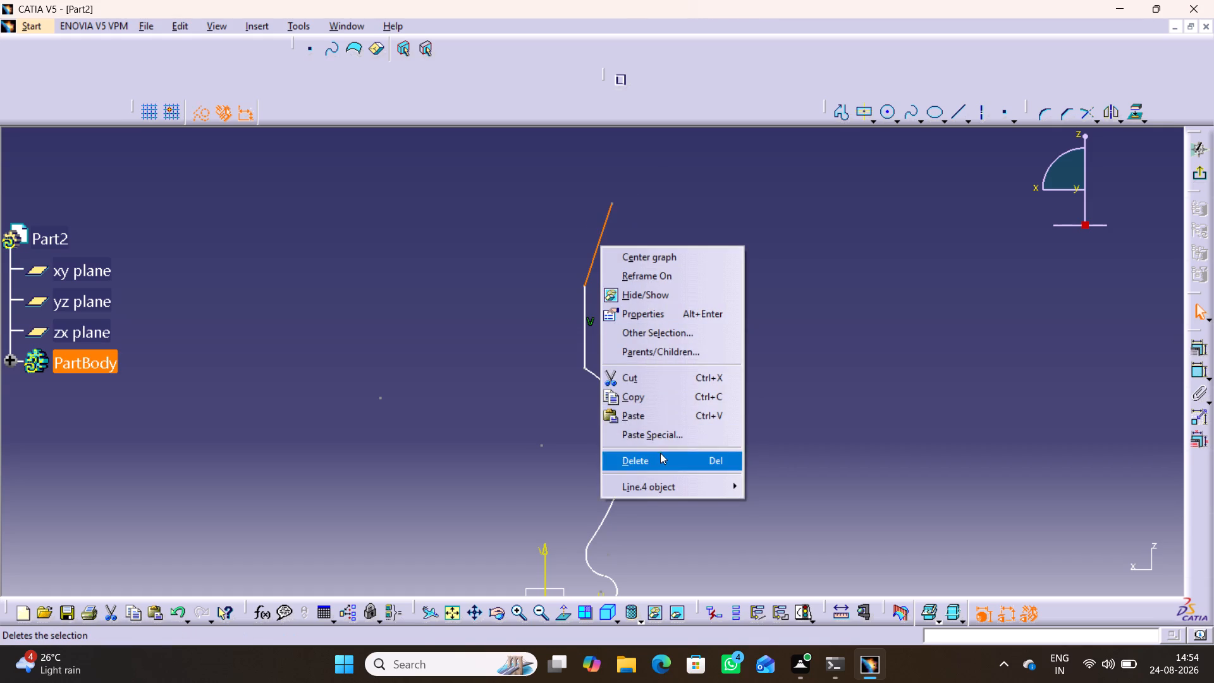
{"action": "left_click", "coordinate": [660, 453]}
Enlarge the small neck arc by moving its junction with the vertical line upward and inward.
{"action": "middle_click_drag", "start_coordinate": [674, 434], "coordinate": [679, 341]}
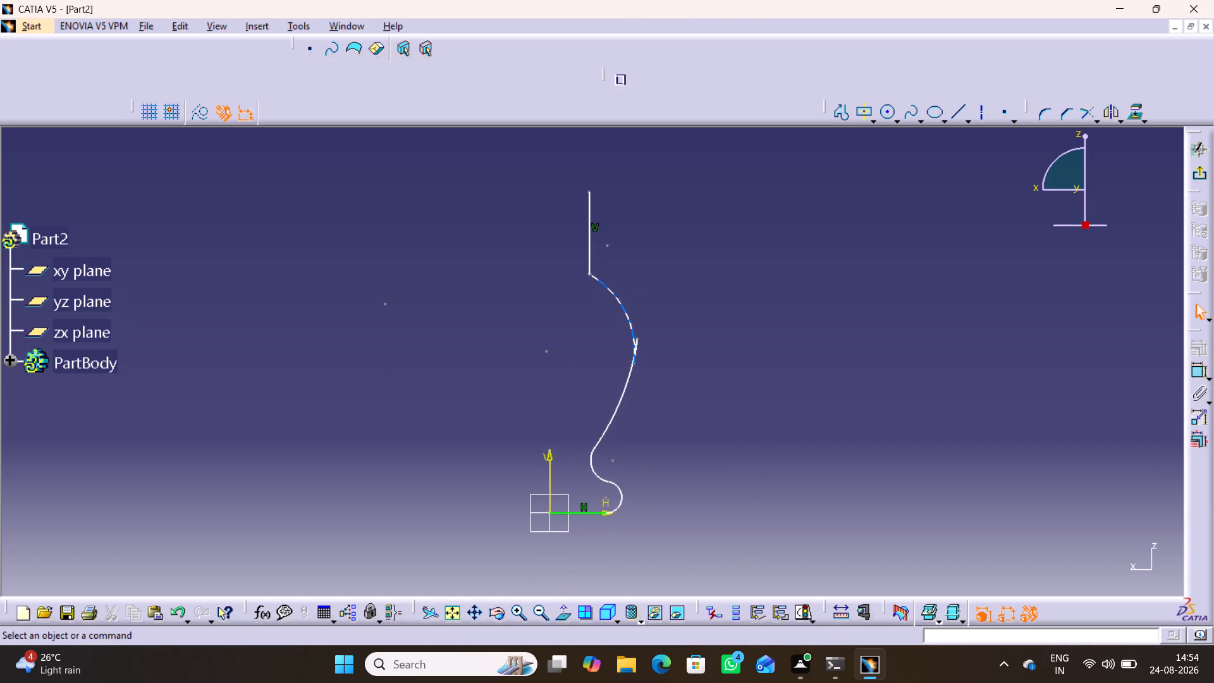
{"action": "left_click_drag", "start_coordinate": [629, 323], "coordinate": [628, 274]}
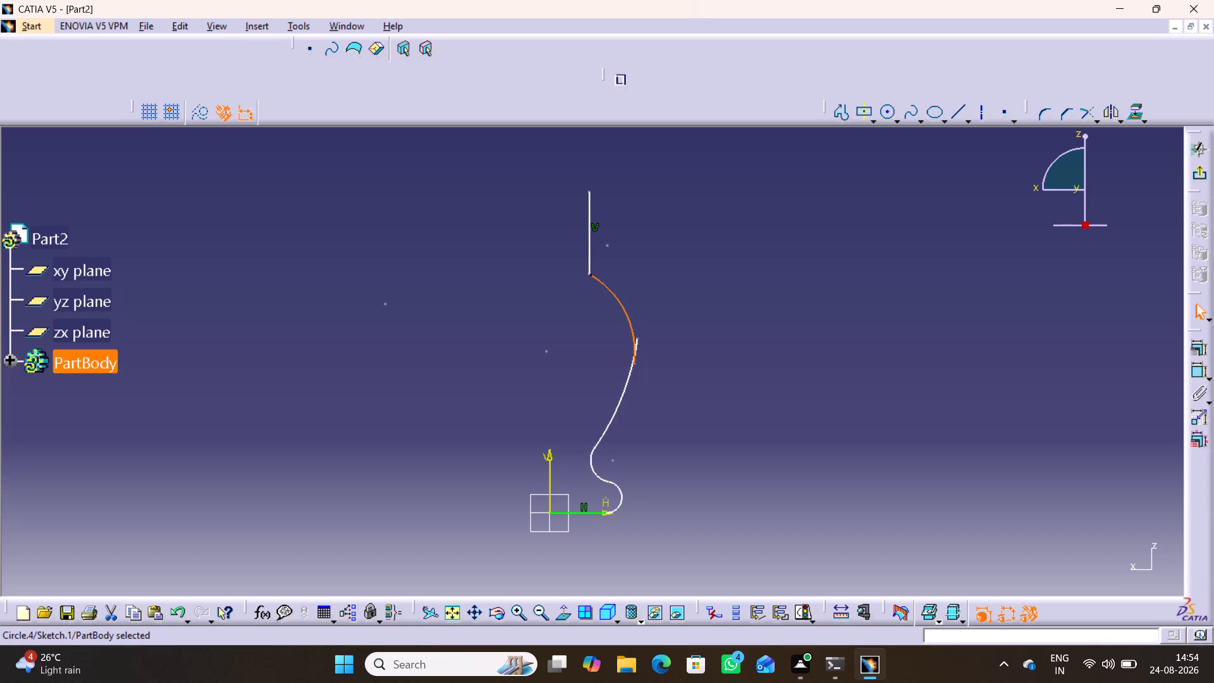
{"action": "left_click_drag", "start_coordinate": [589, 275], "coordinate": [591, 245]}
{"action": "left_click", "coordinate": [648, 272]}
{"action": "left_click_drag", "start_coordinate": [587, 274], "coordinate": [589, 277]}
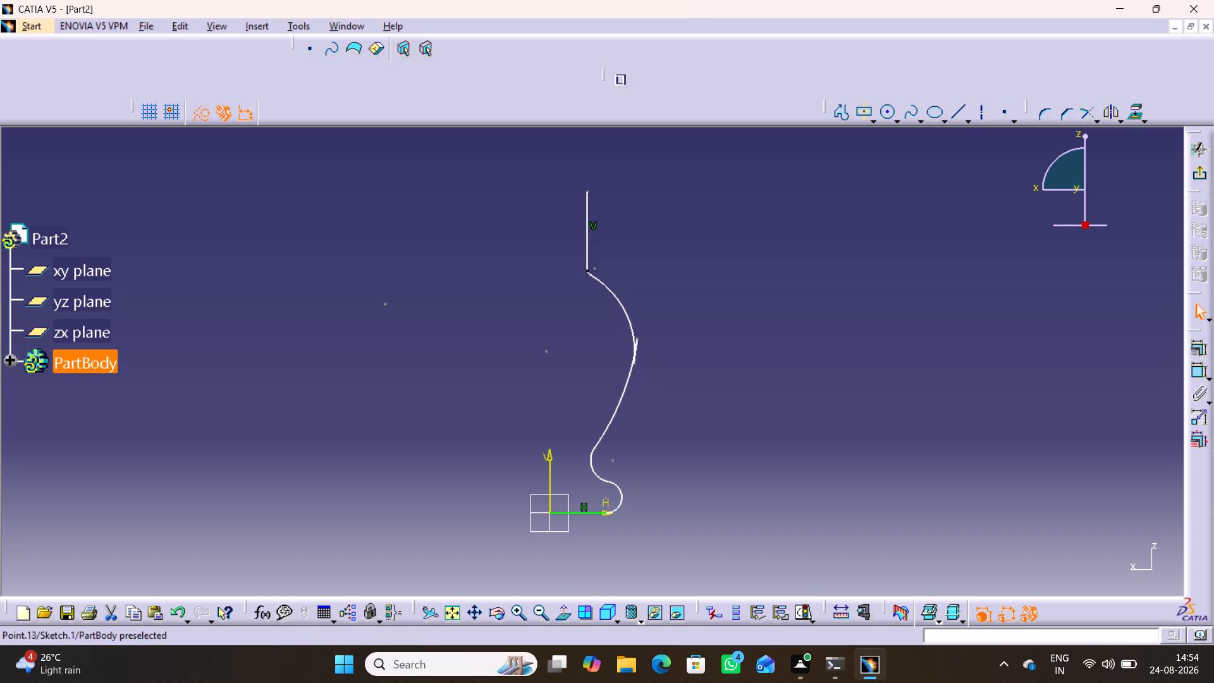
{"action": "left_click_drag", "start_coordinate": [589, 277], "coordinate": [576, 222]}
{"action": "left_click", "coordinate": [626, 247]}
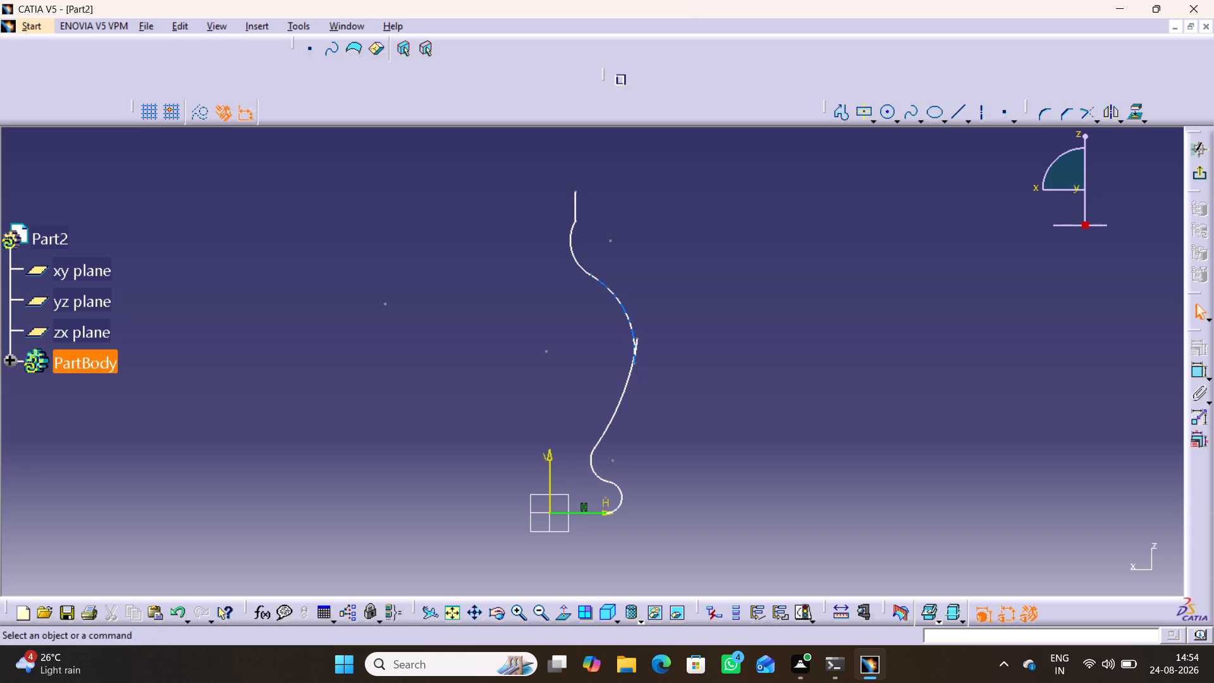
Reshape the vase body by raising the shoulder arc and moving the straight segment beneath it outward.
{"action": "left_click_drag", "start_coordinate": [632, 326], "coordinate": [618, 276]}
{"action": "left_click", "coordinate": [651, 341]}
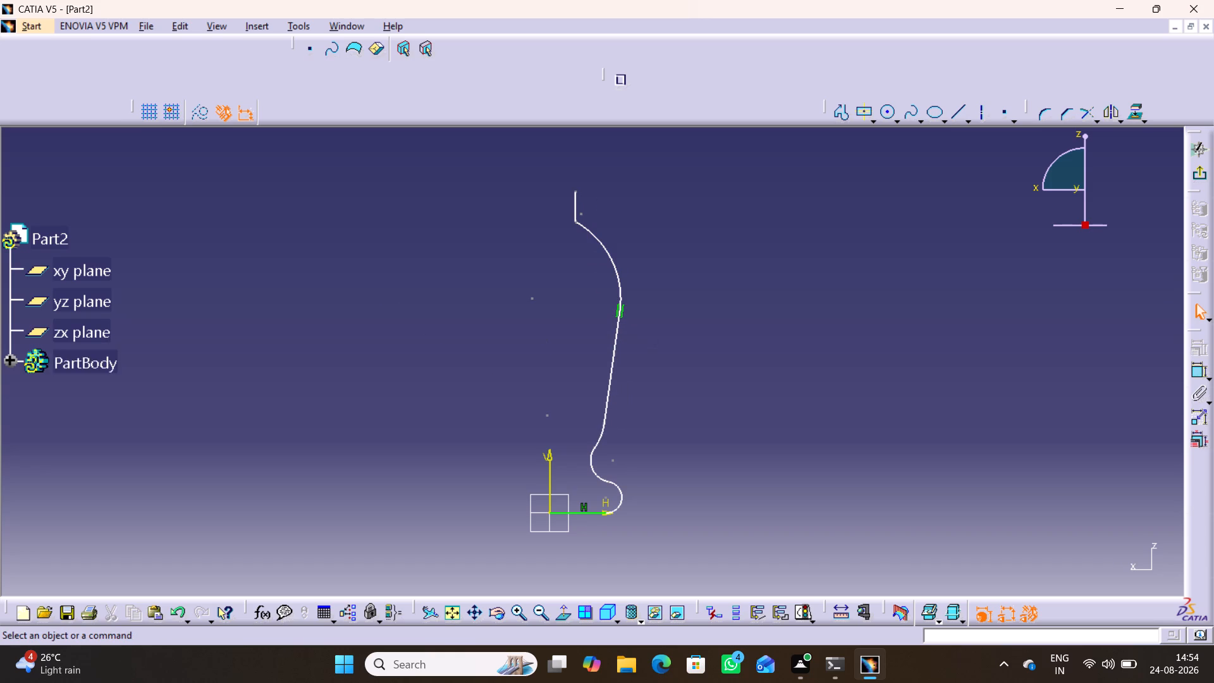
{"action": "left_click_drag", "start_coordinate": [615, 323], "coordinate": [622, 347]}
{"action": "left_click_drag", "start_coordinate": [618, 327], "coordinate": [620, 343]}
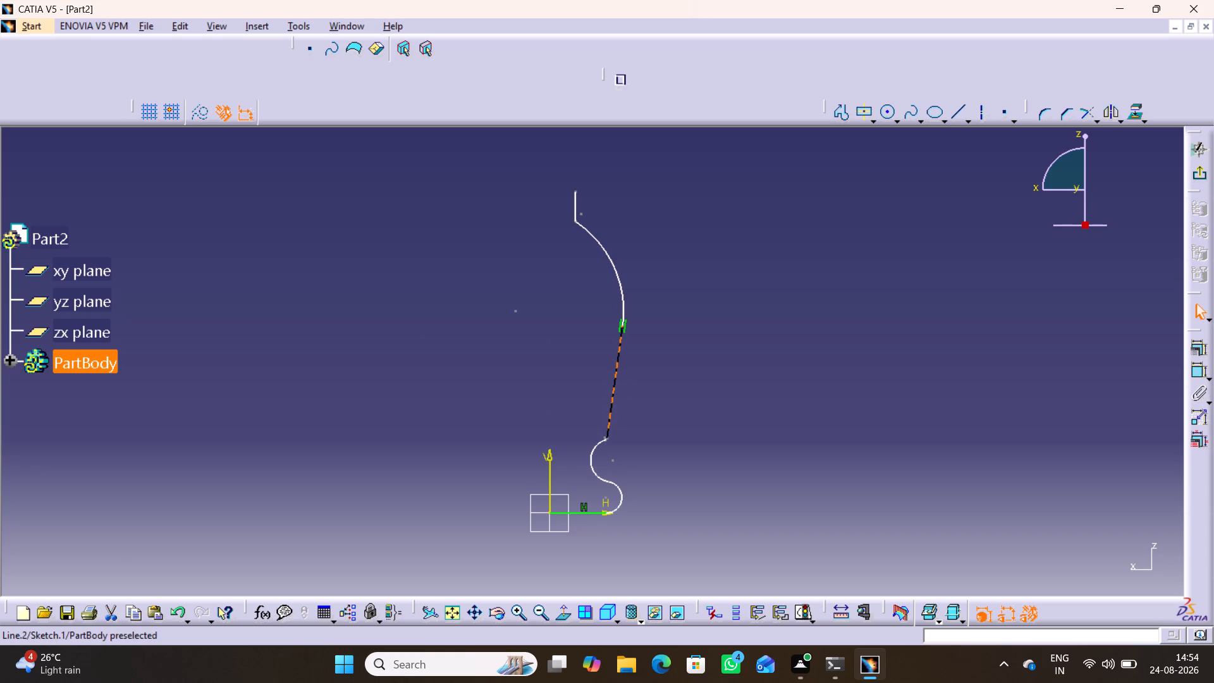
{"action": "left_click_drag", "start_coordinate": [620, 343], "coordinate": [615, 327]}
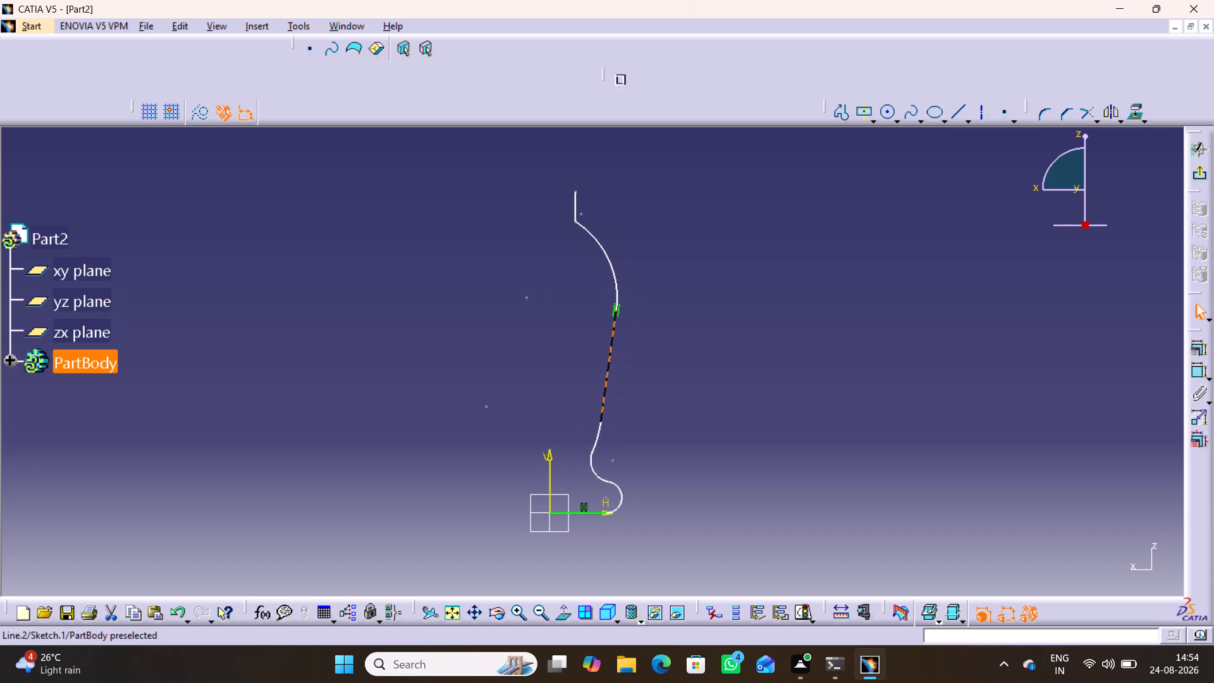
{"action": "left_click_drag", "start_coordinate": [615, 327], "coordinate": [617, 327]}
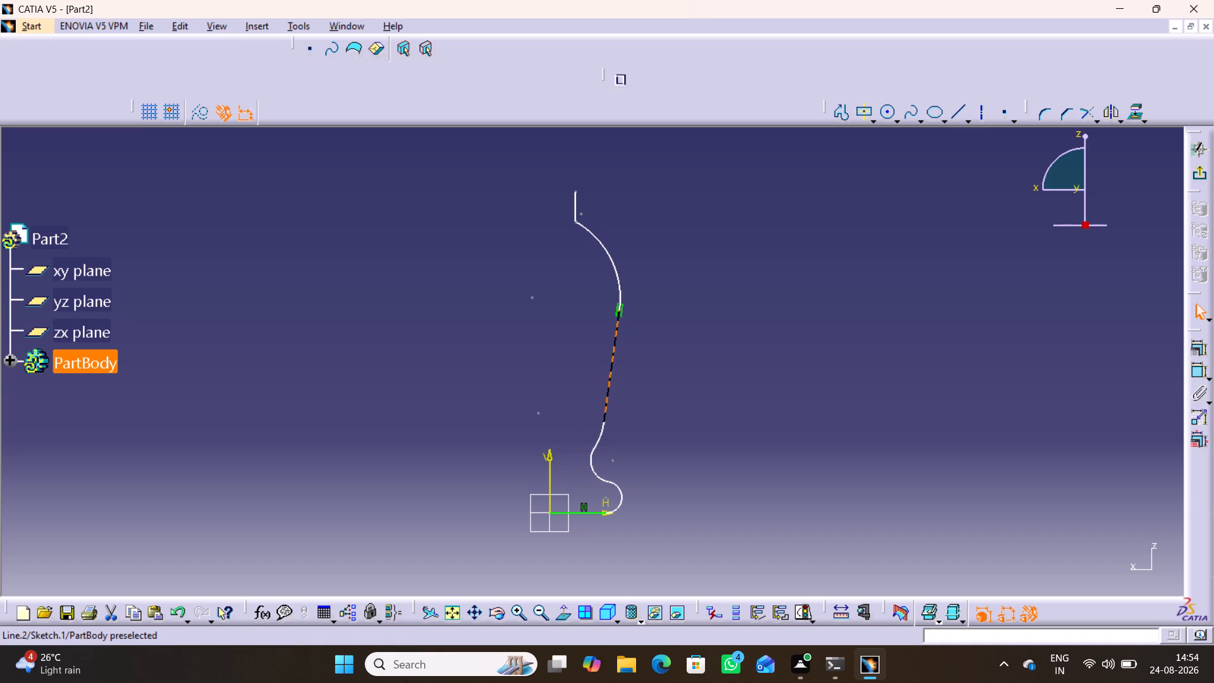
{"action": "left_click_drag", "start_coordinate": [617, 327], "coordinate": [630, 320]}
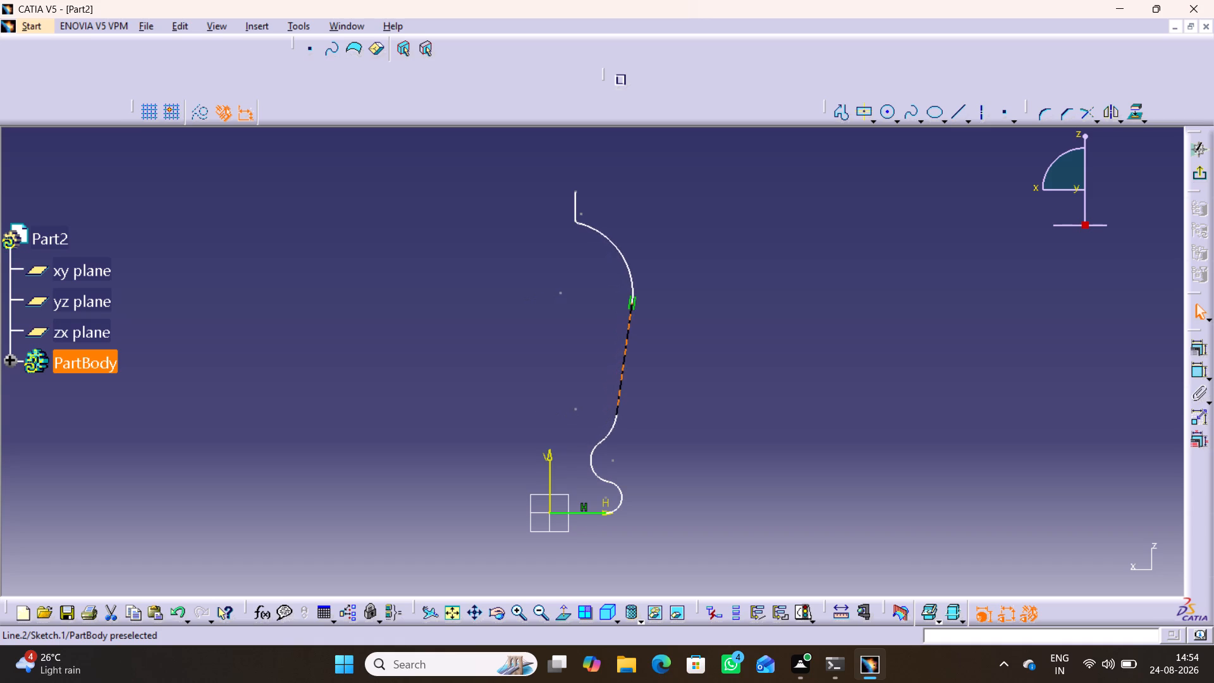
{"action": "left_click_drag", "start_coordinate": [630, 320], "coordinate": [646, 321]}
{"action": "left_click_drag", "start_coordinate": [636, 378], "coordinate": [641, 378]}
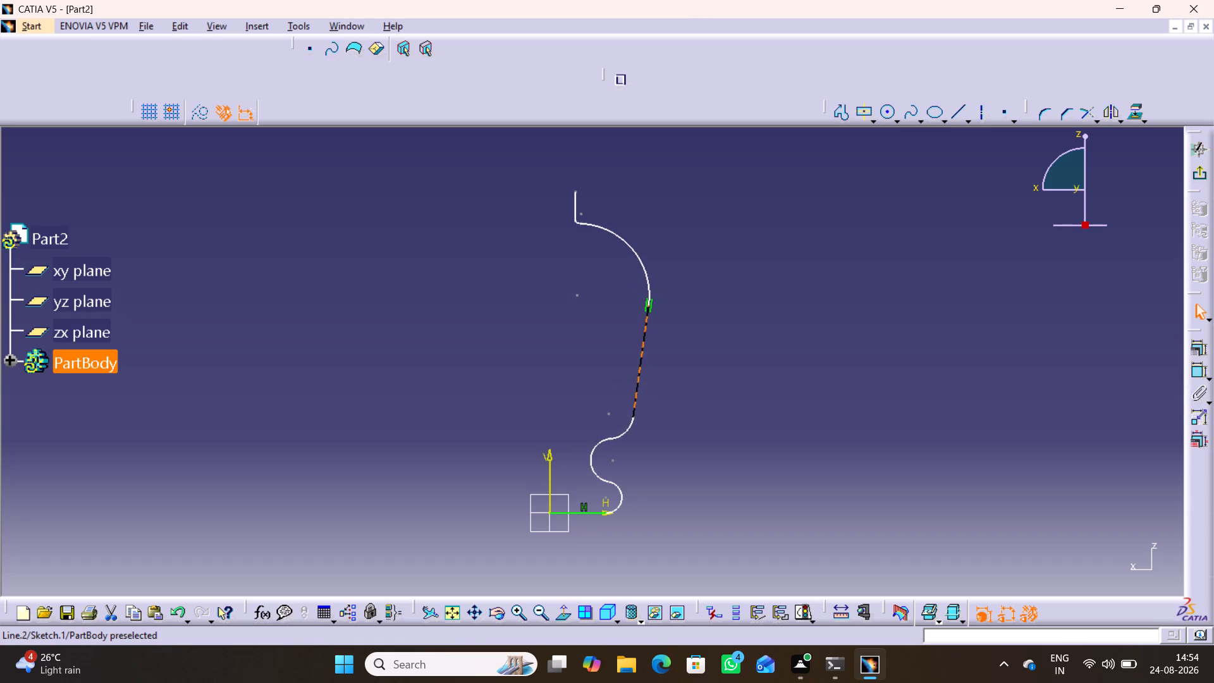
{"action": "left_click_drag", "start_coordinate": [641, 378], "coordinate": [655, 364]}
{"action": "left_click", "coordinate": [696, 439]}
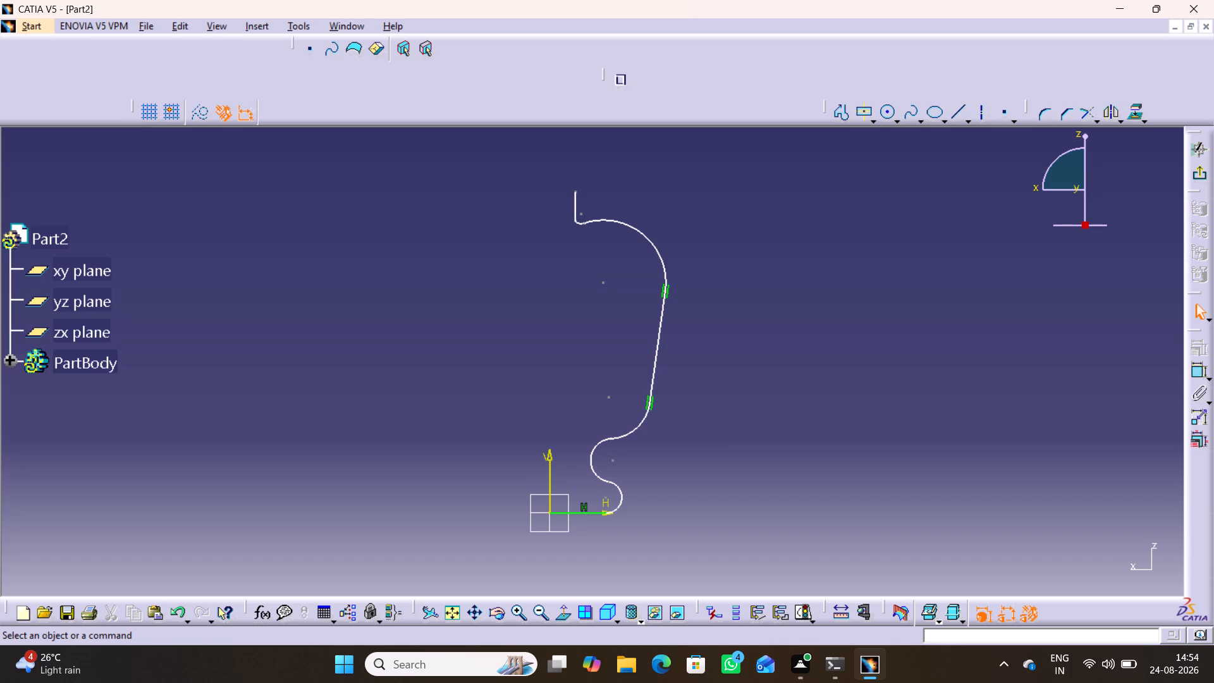
Undo the deletions and reshaping edits back to the side profile as it was originally drawn.
{"action": "left_click", "coordinate": [170, 610]}
{"action": "triple_click", "coordinate": [175, 610]}
{"action": "triple_click", "coordinate": [175, 612]}
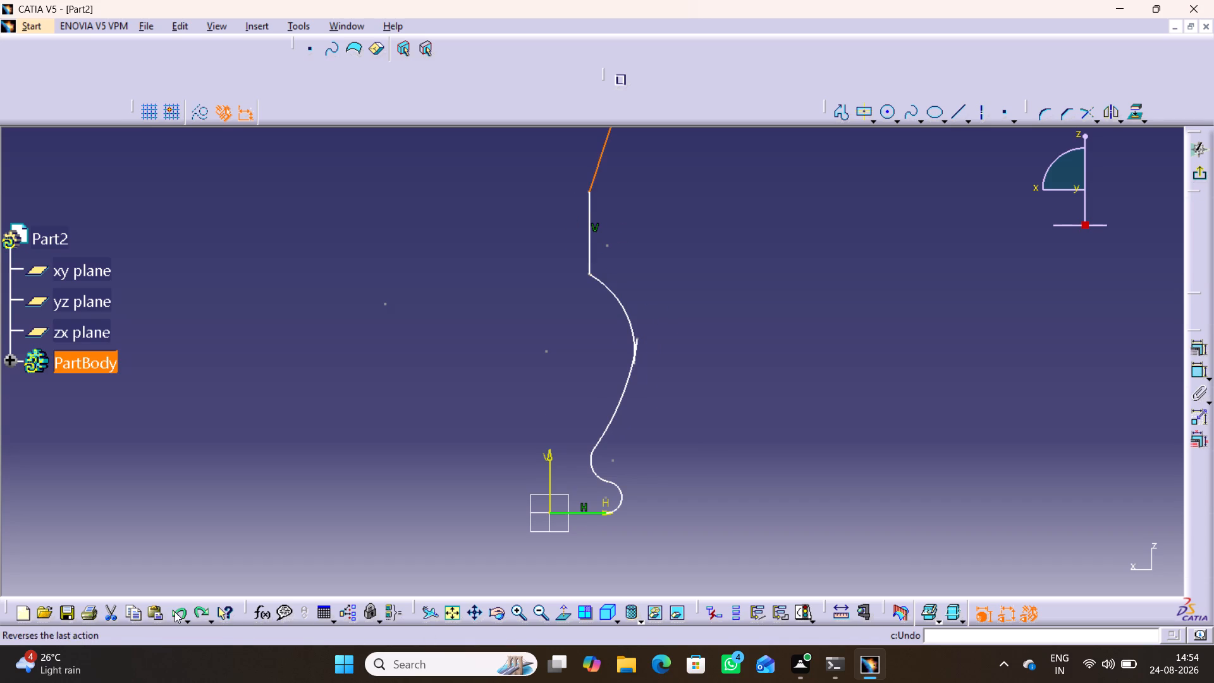
{"action": "left_click", "coordinate": [175, 612]}
{"action": "left_click", "coordinate": [175, 612]}
{"action": "left_click", "coordinate": [175, 612]}
{"action": "left_click", "coordinate": [175, 612]}
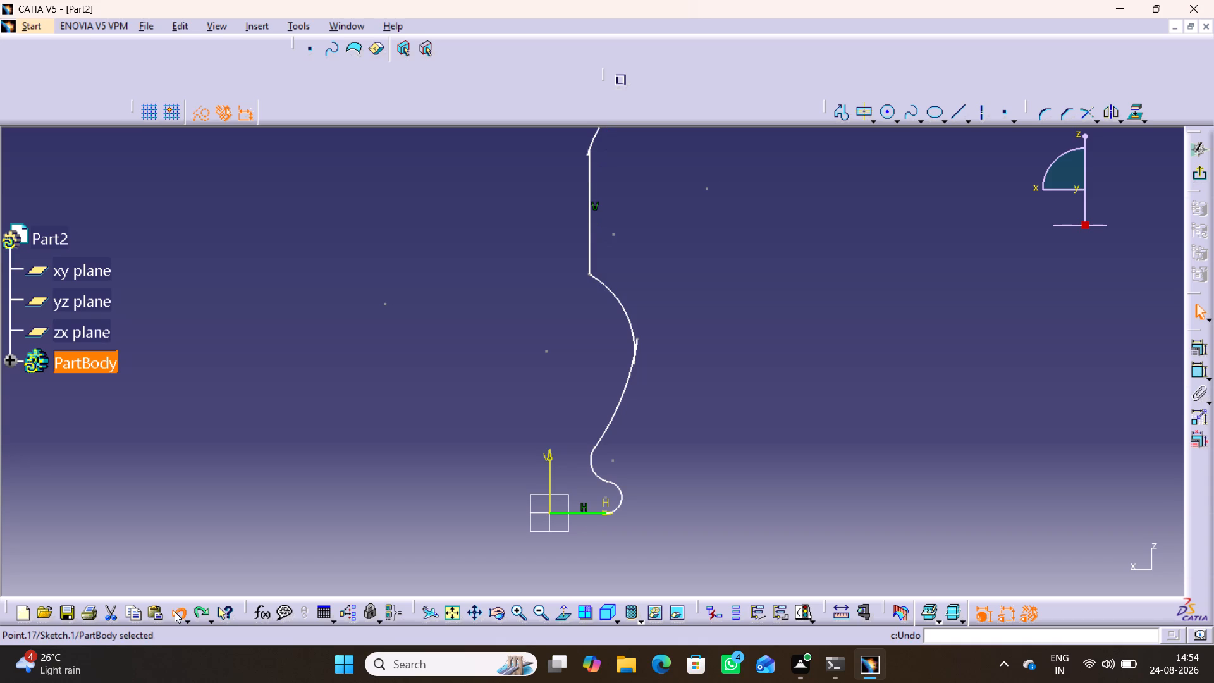
{"action": "left_click", "coordinate": [175, 612]}
{"action": "left_click", "coordinate": [175, 612]}
{"action": "left_click", "coordinate": [175, 612]}
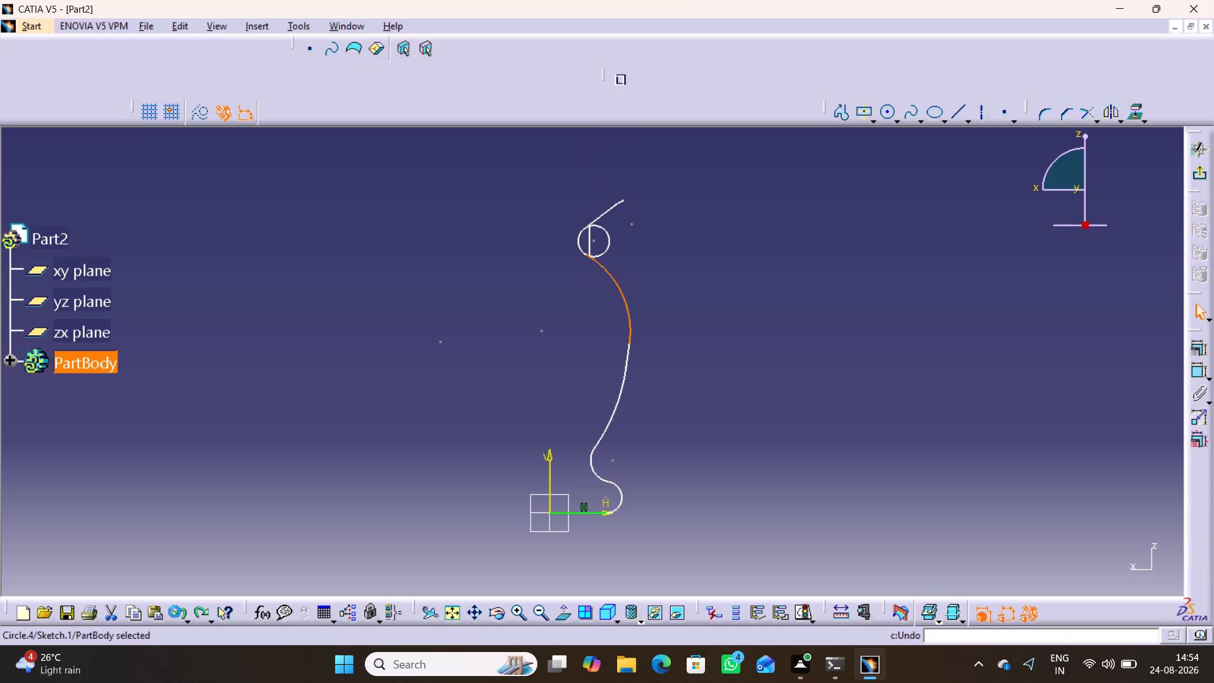
{"action": "left_click", "coordinate": [175, 612]}
{"action": "left_click", "coordinate": [175, 612]}
{"action": "left_click", "coordinate": [175, 612]}
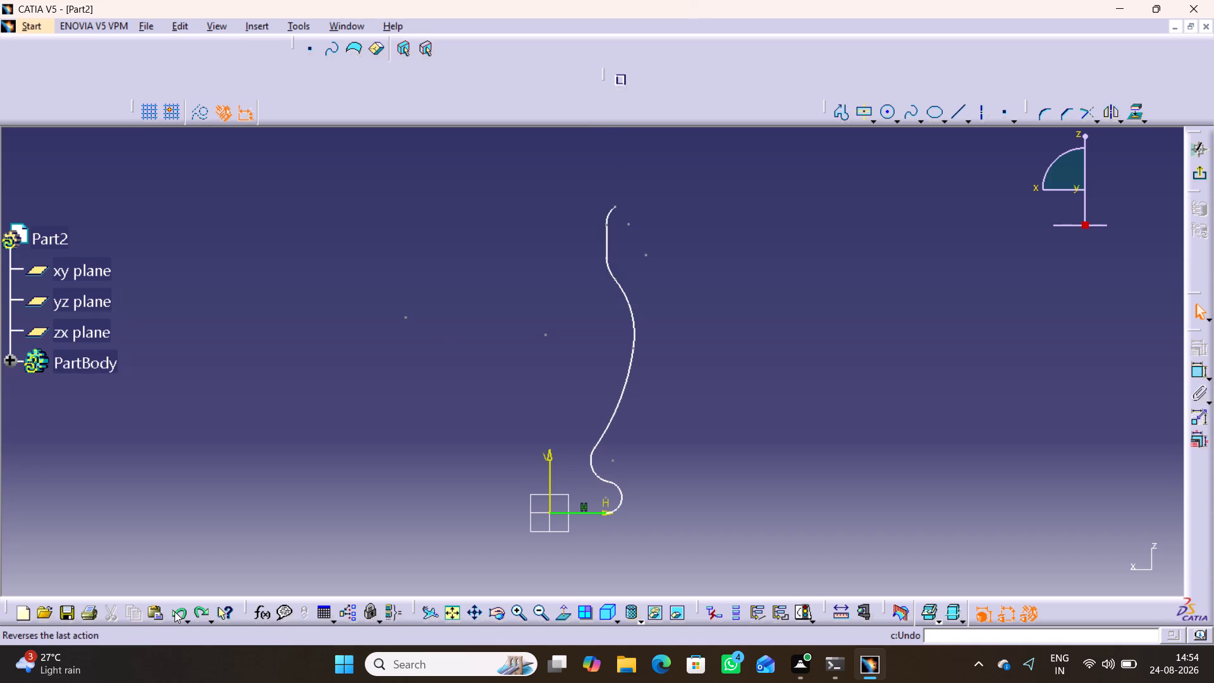
{"action": "left_click", "coordinate": [175, 612]}
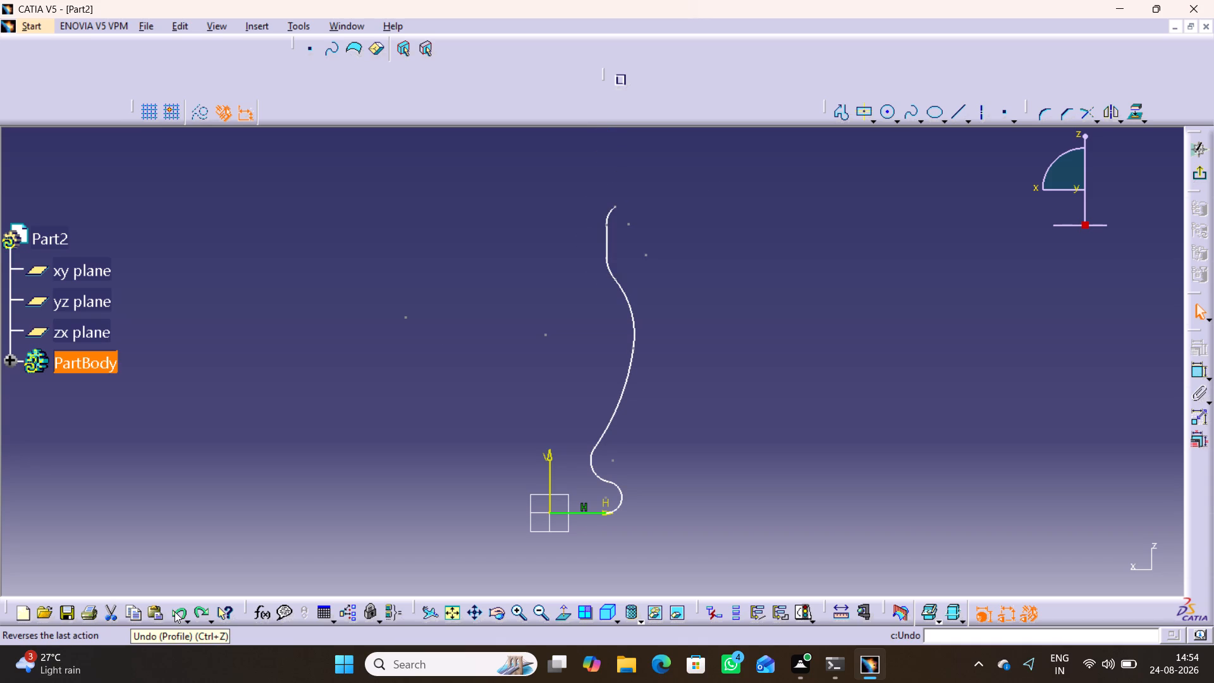
{"action": "left_click", "coordinate": [176, 611]}
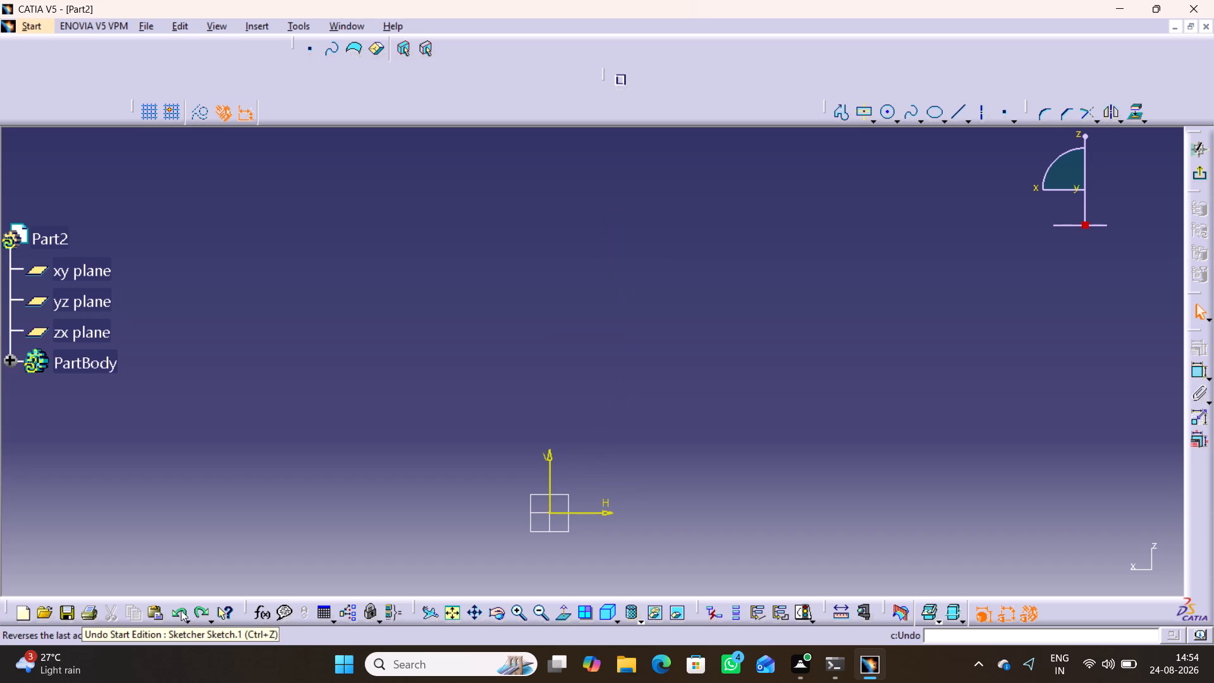
{"action": "left_click", "coordinate": [197, 610]}
{"action": "left_click", "coordinate": [401, 422]}
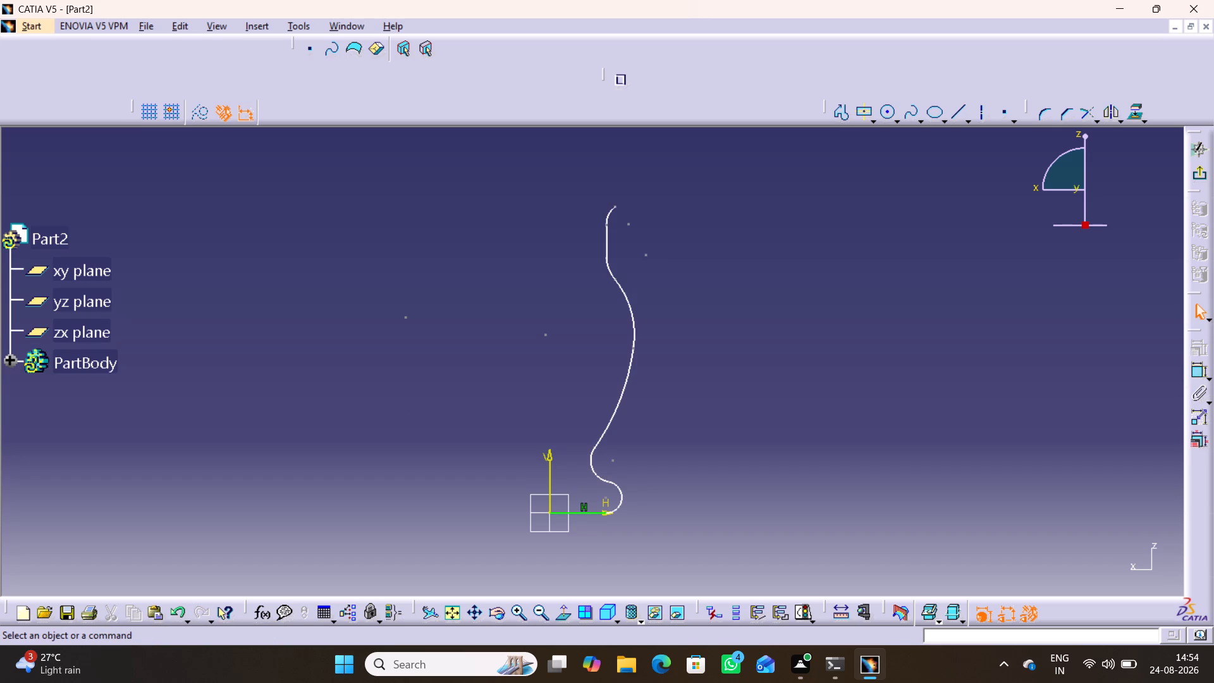
Dimension the horizontal distance from the vertical axis to the small concave arc above the rounded foot.
{"action": "right_click_drag", "start_coordinate": [813, 506], "coordinate": [819, 364]}
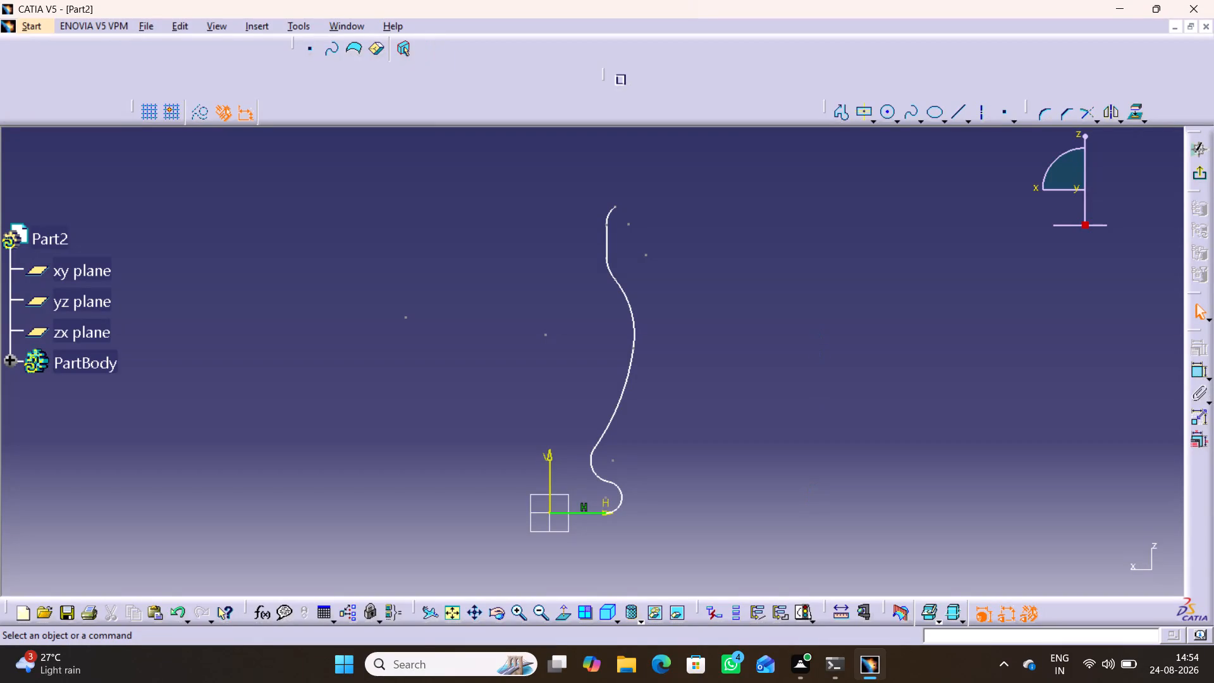
{"action": "double_click", "coordinate": [1201, 366]}
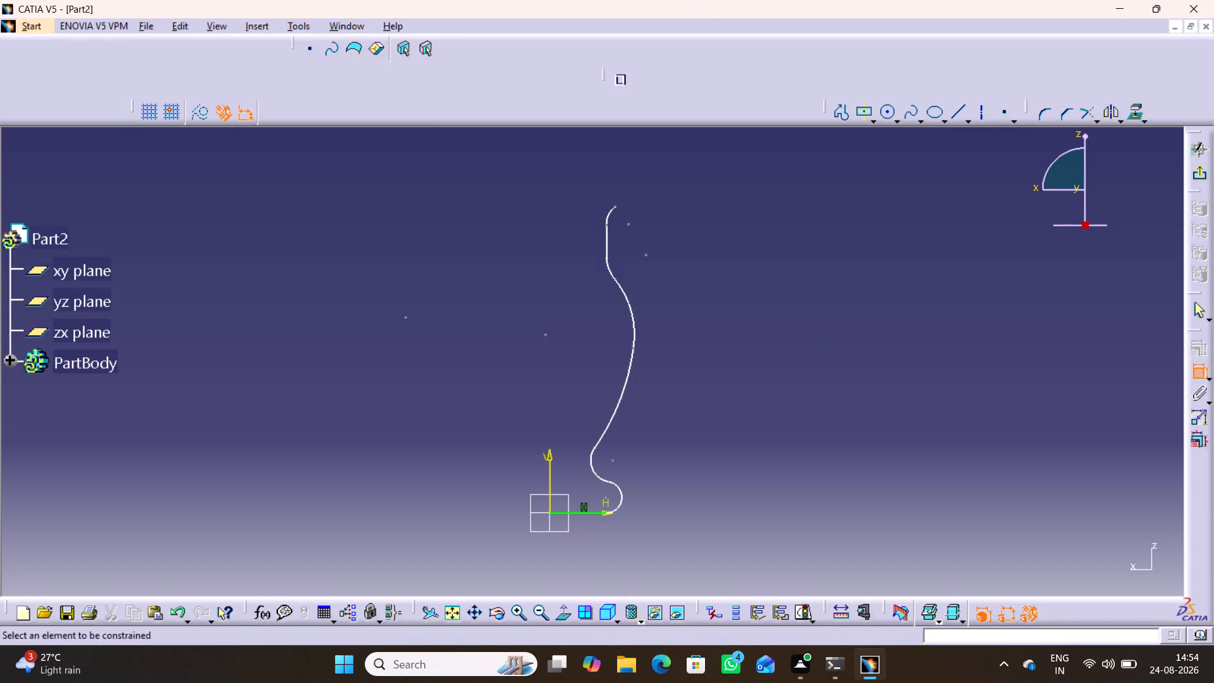
{"action": "left_click", "coordinate": [591, 464]}
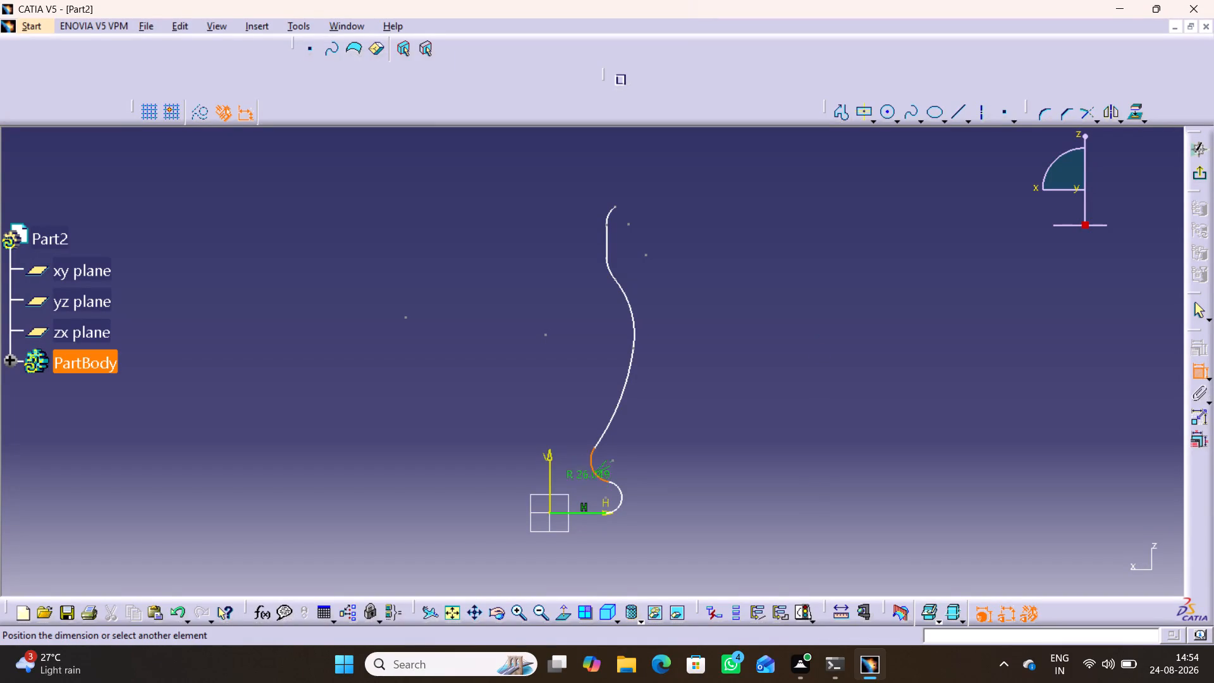
{"action": "left_click", "coordinate": [549, 472]}
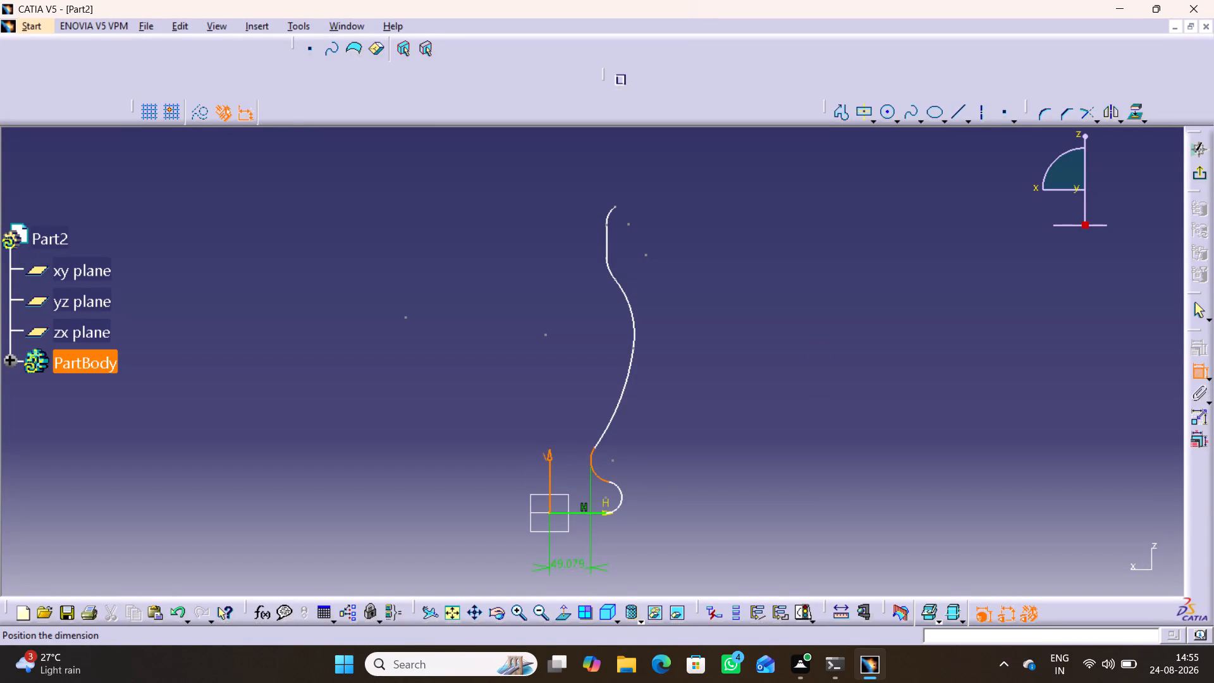
{"action": "left_click", "coordinate": [572, 569]}
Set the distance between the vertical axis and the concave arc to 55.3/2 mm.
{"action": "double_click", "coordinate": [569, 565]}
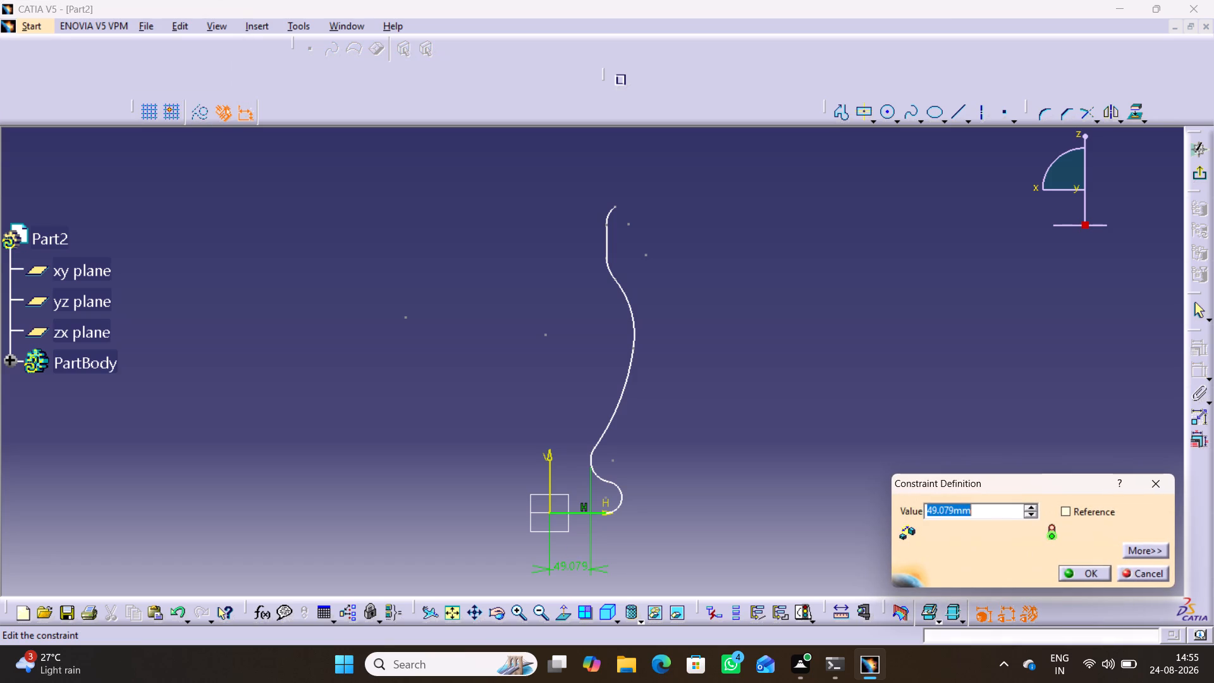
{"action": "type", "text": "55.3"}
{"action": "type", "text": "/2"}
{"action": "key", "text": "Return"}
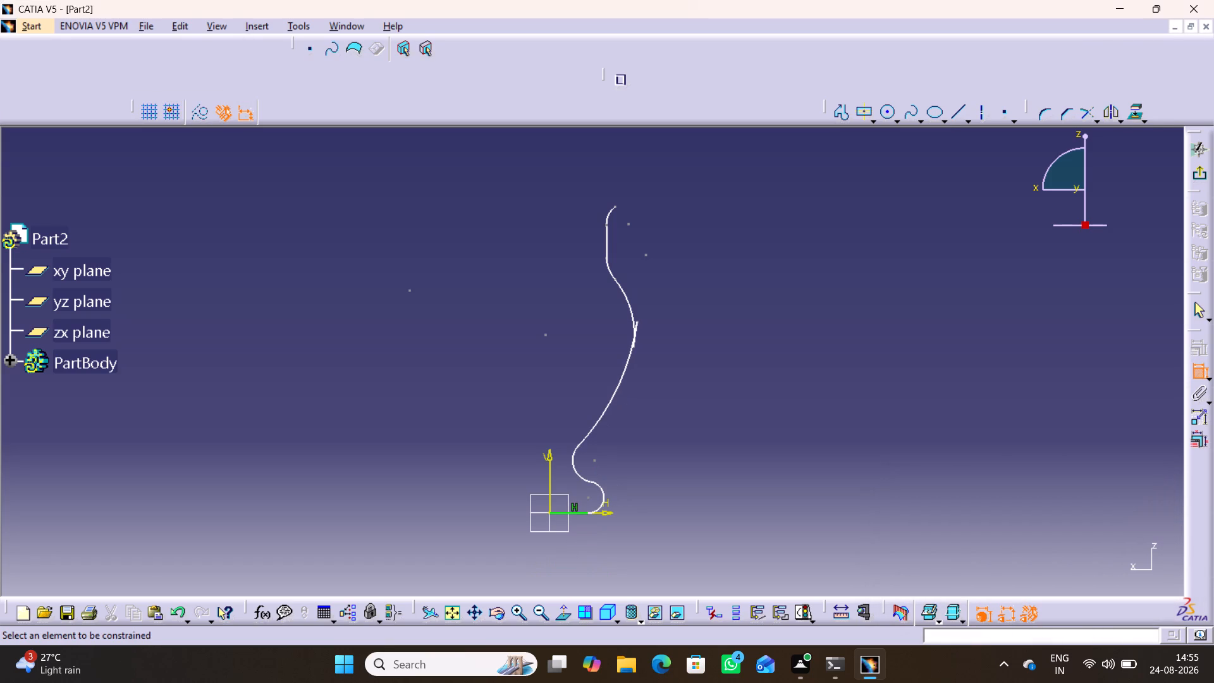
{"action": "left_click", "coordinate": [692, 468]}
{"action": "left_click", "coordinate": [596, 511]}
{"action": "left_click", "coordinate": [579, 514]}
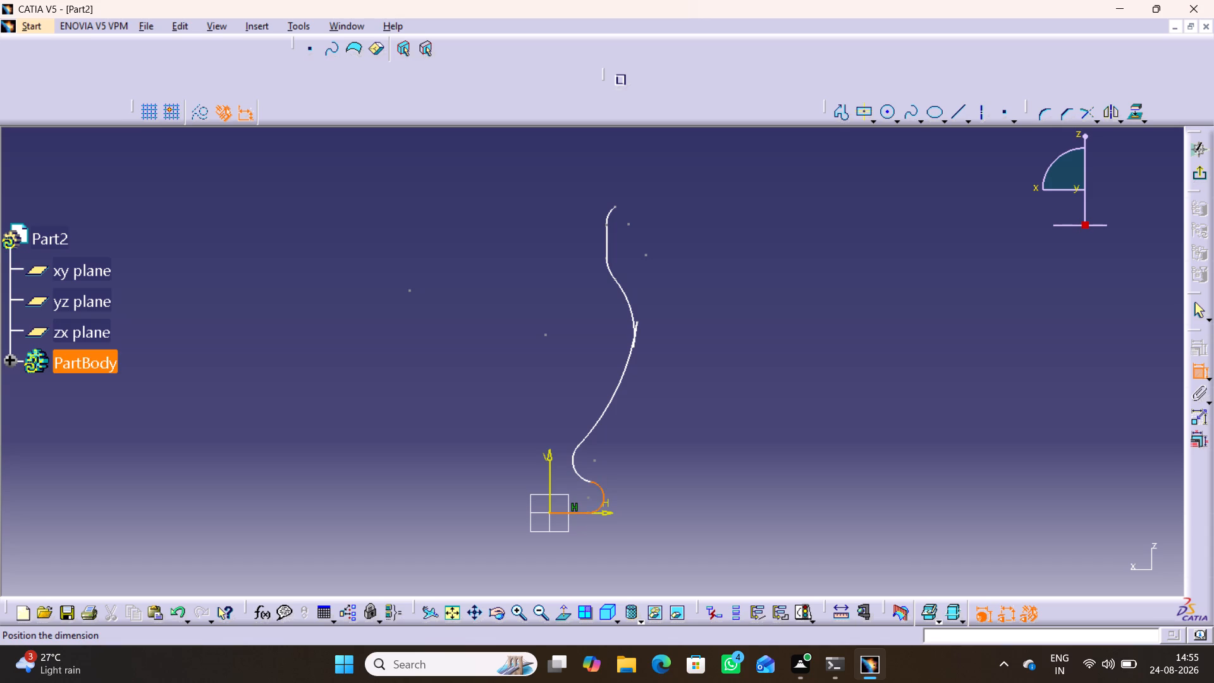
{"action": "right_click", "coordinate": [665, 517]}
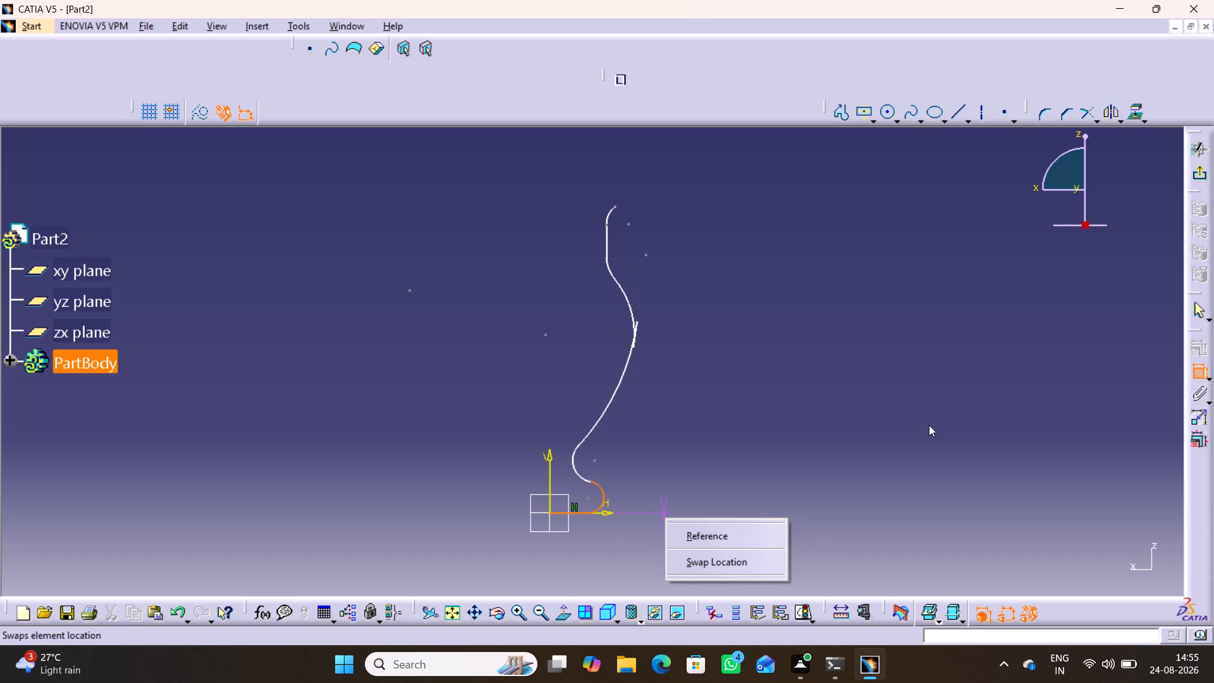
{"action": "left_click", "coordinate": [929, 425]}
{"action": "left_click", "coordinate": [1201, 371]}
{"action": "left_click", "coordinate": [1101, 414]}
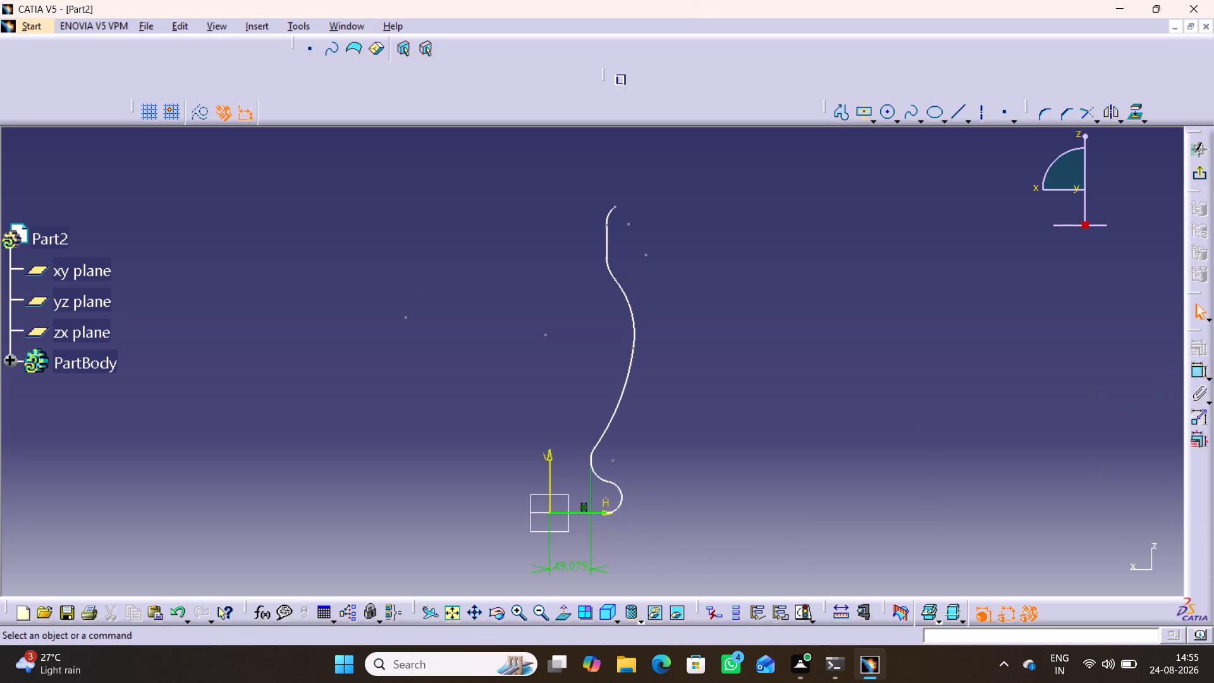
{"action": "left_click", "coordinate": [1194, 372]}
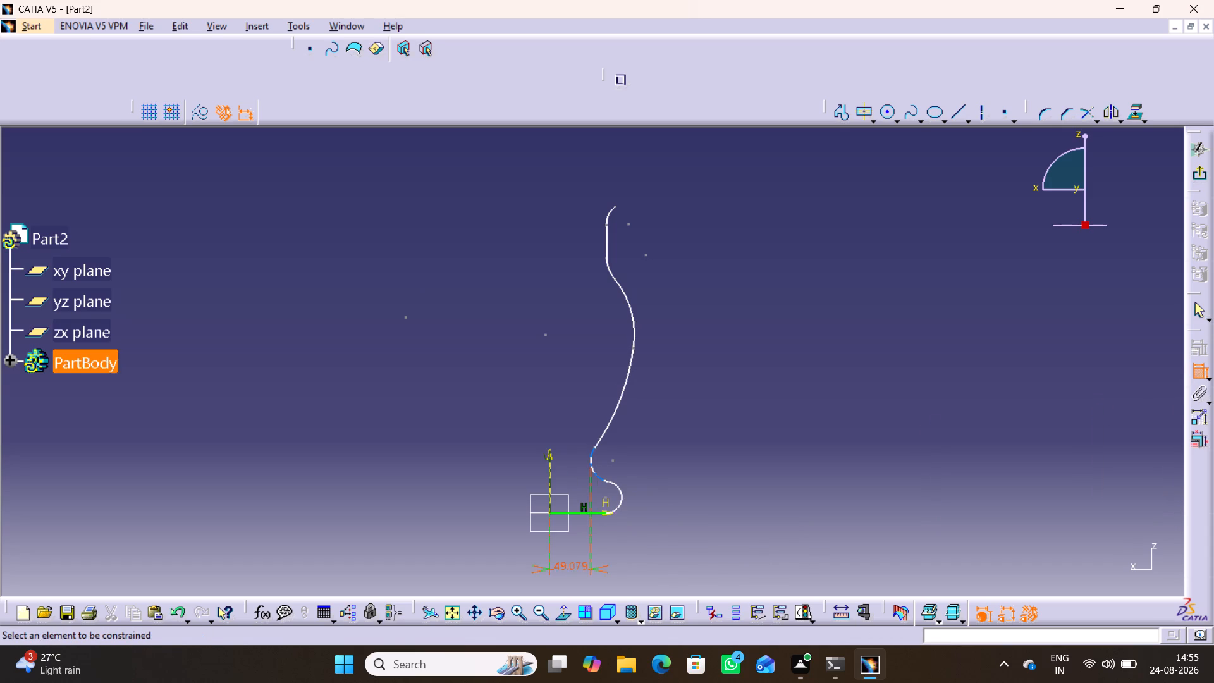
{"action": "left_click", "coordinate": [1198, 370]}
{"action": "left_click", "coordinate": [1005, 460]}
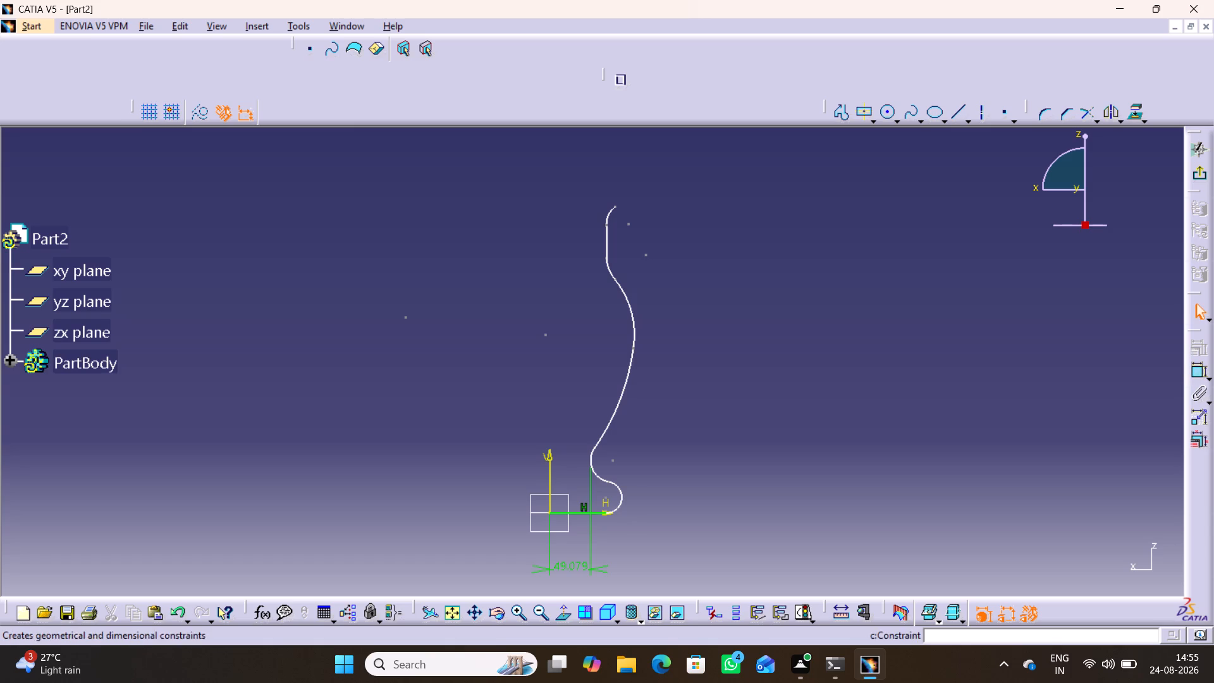
Set the distance between the vertical axis and the concave arc above the foot to 55.3/2 mm.
{"action": "double_click", "coordinate": [572, 563]}
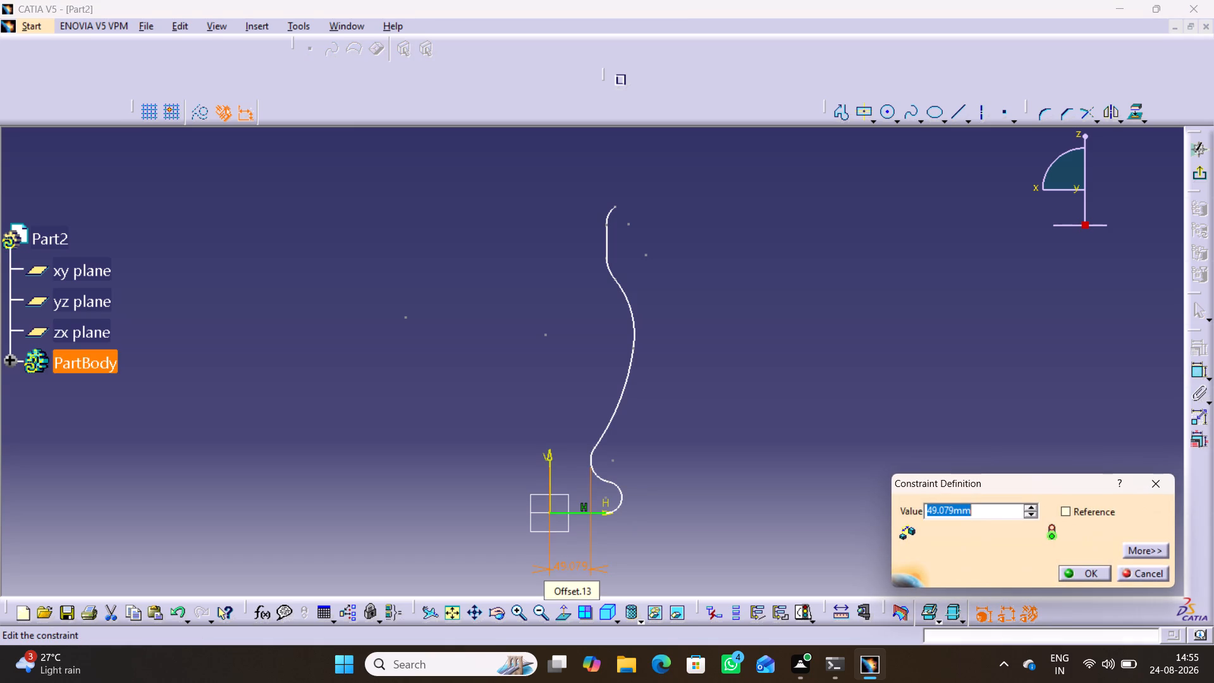
{"action": "type", "text": "55.3/2"}
{"action": "key", "text": "Return"}
{"action": "left_click", "coordinate": [720, 443]}
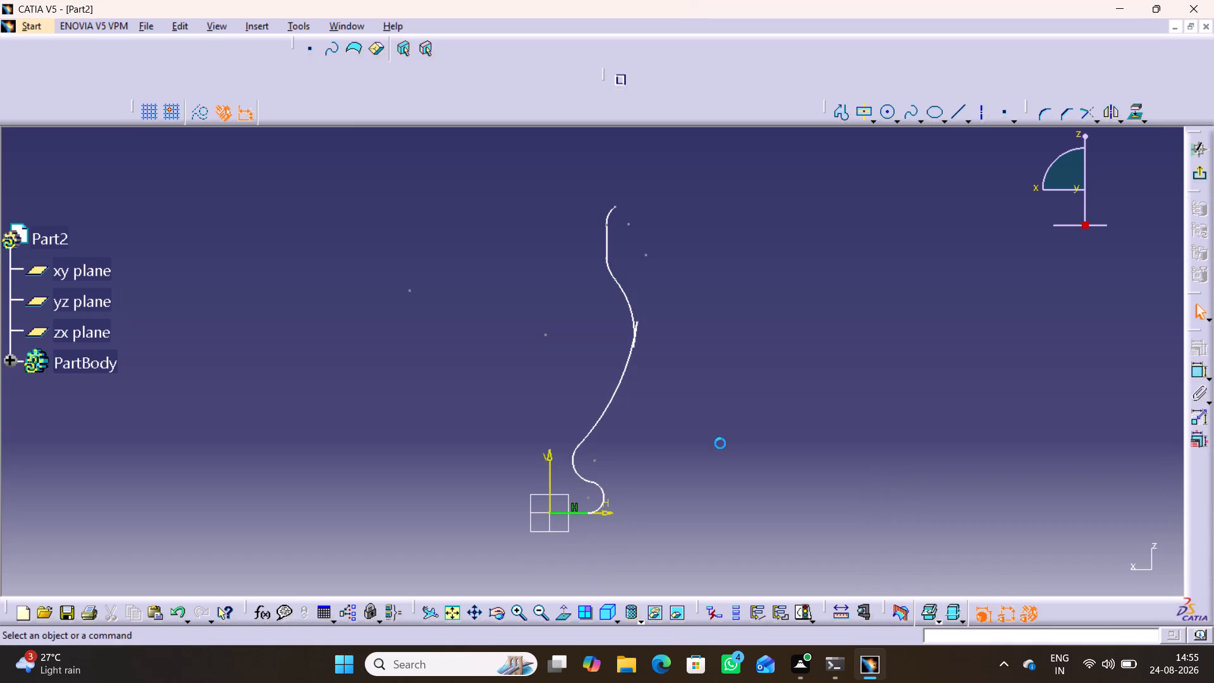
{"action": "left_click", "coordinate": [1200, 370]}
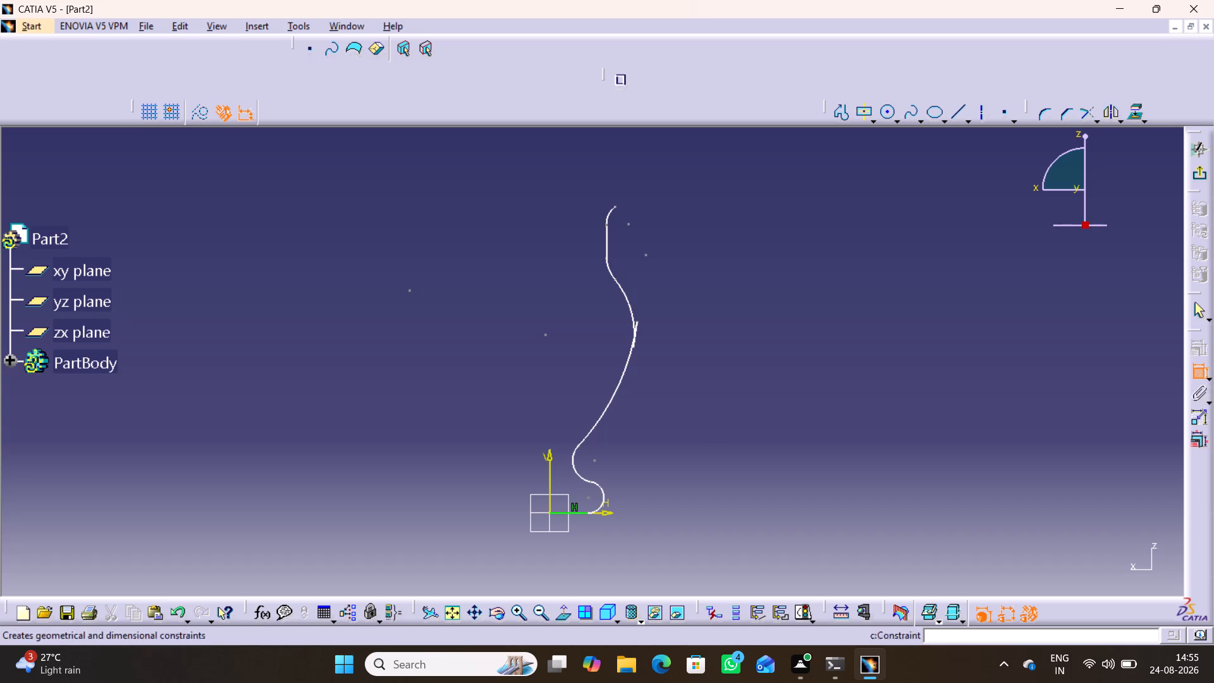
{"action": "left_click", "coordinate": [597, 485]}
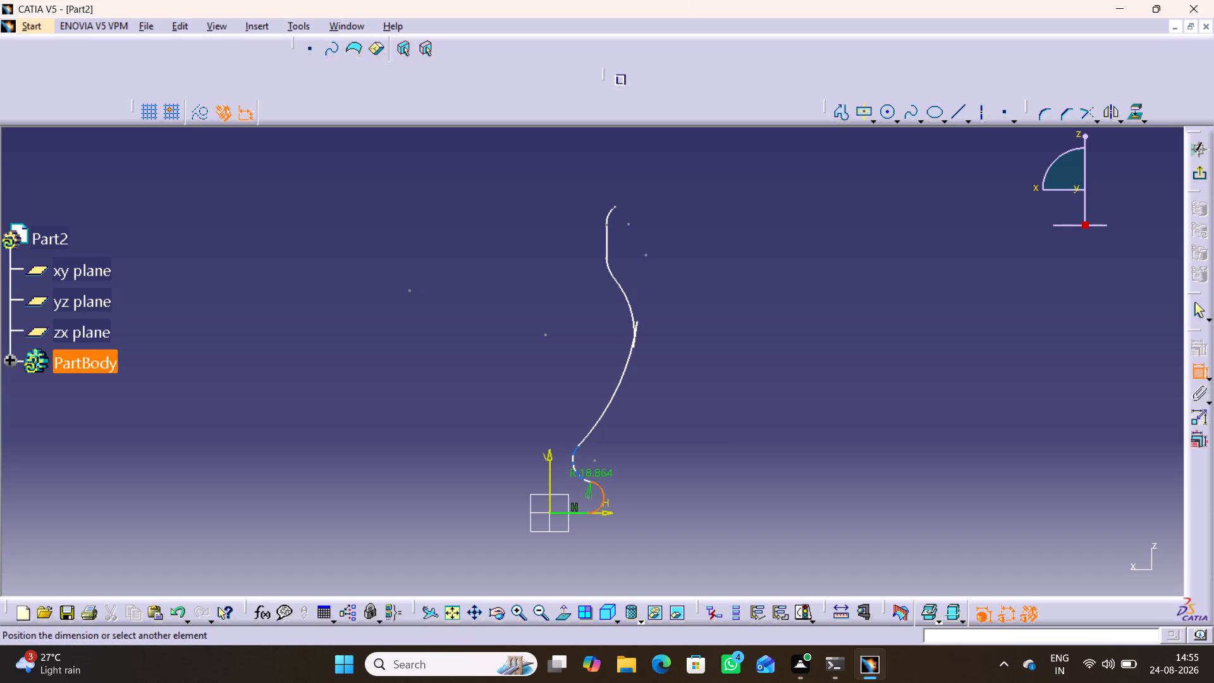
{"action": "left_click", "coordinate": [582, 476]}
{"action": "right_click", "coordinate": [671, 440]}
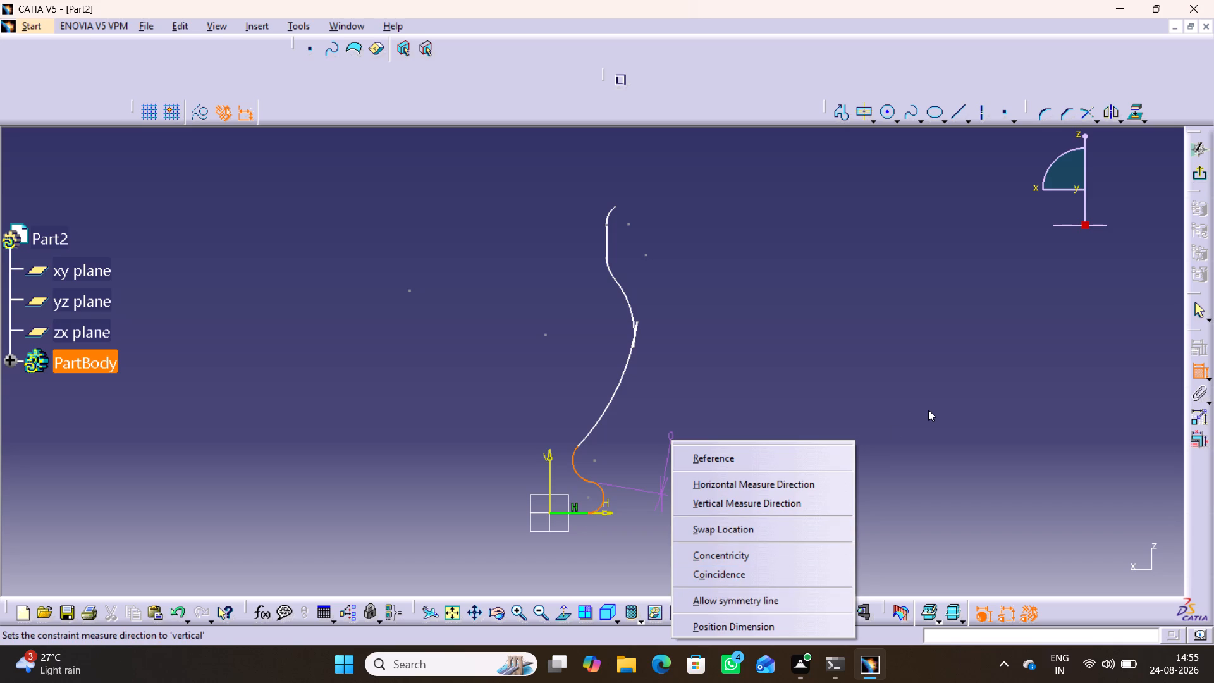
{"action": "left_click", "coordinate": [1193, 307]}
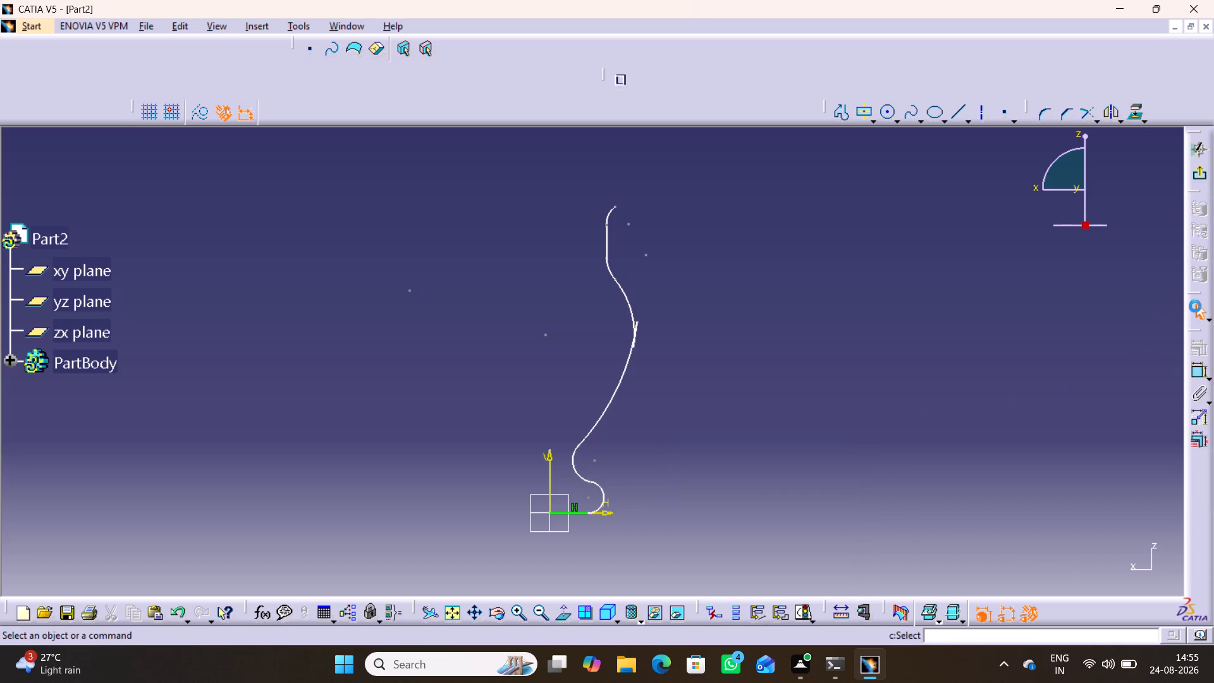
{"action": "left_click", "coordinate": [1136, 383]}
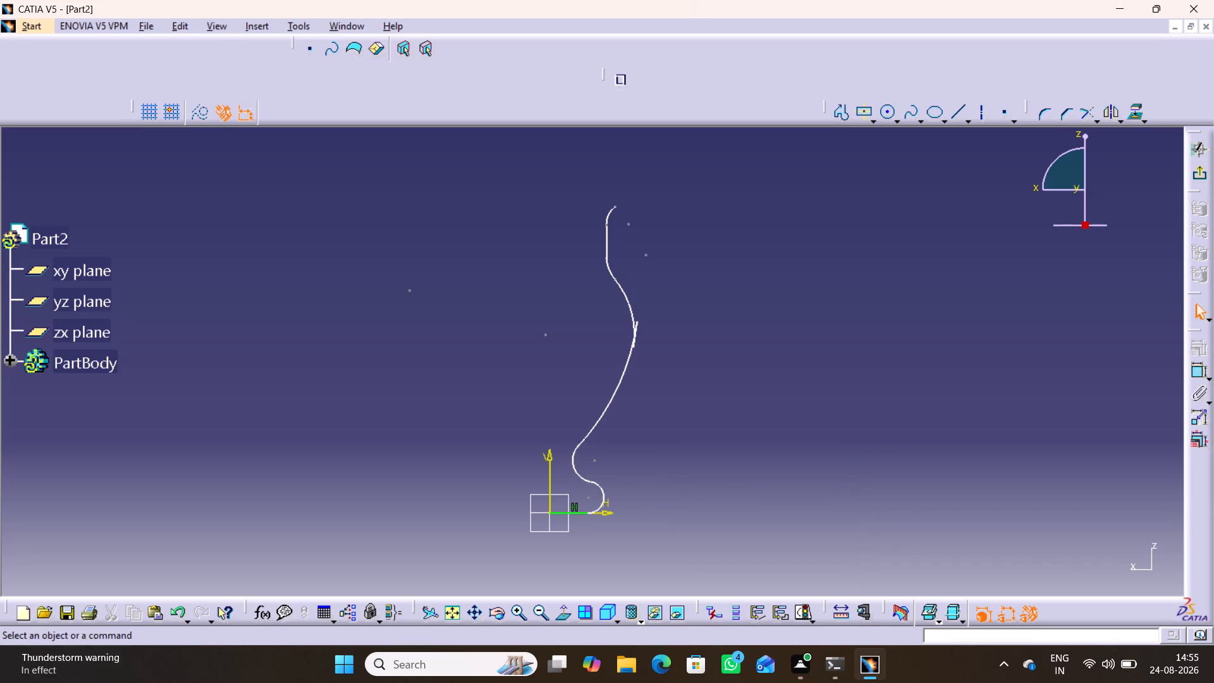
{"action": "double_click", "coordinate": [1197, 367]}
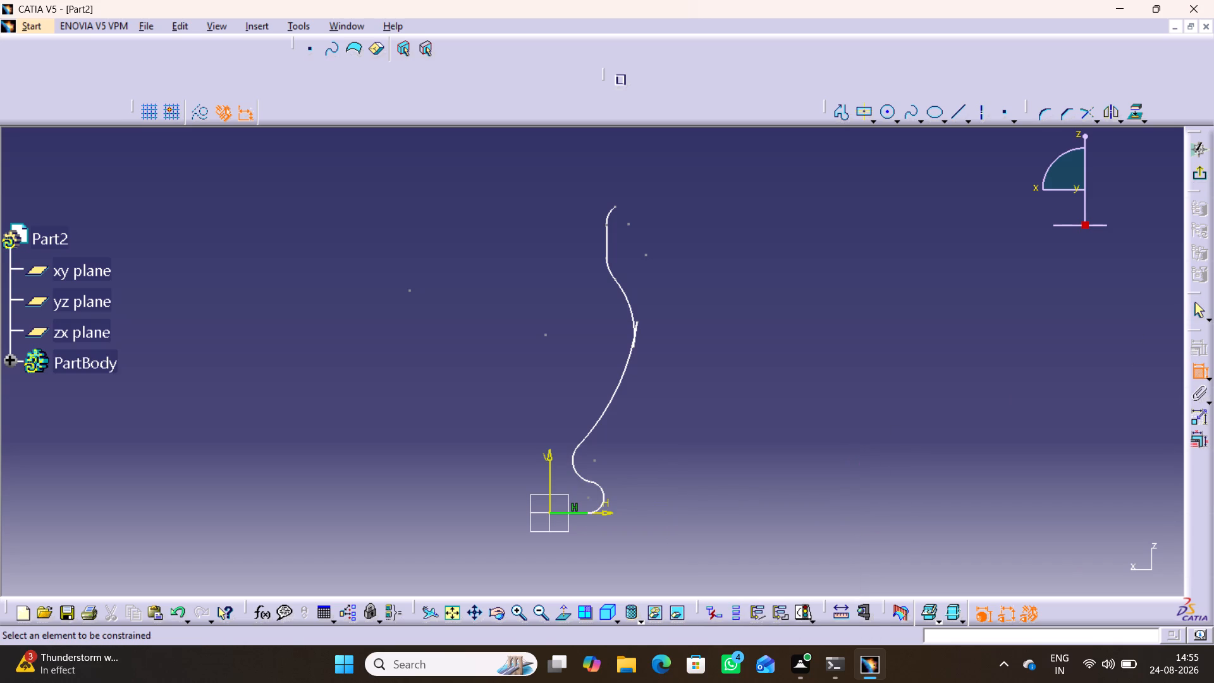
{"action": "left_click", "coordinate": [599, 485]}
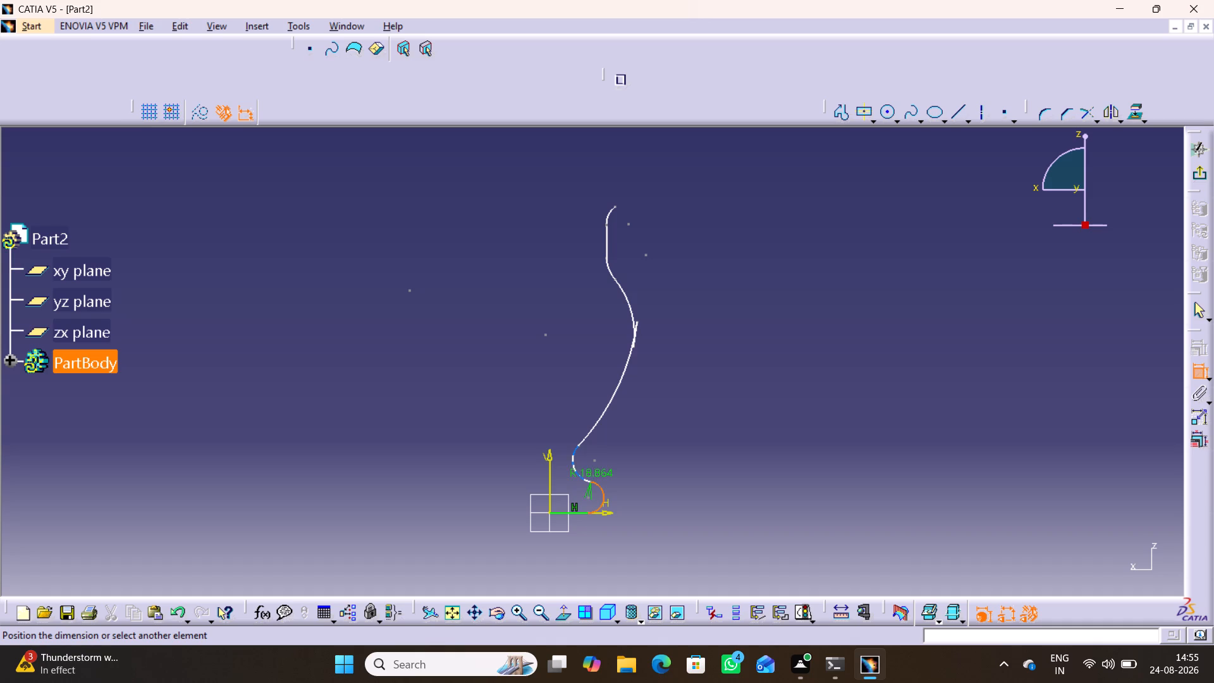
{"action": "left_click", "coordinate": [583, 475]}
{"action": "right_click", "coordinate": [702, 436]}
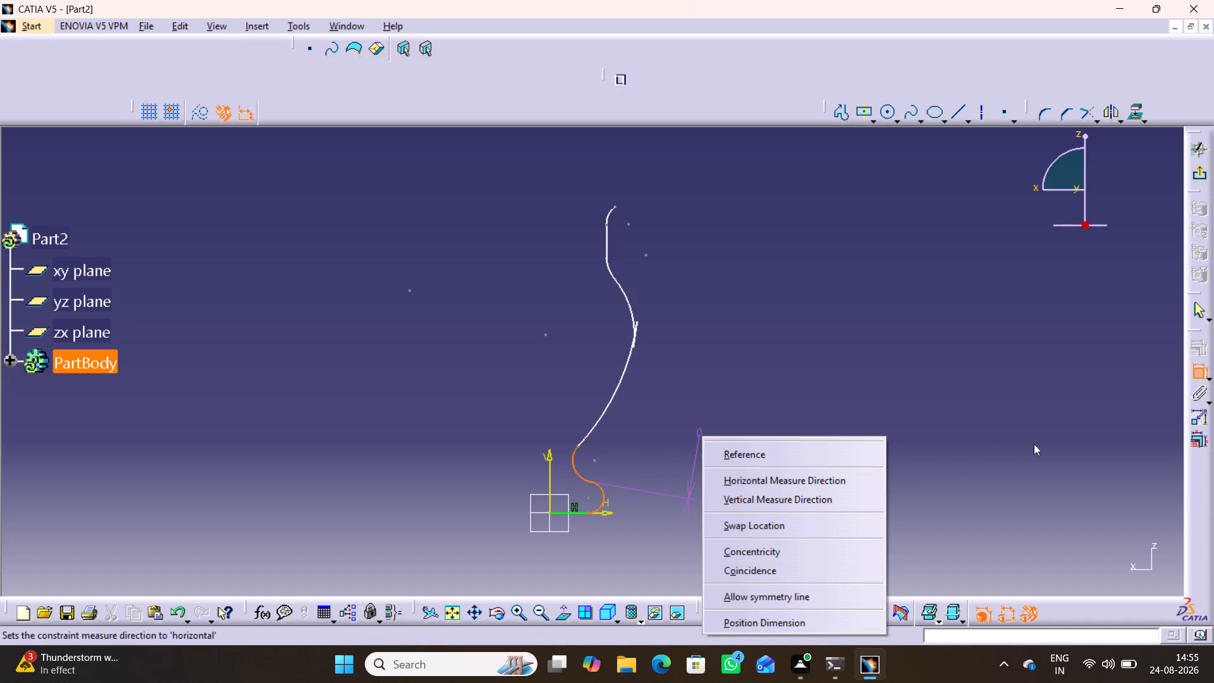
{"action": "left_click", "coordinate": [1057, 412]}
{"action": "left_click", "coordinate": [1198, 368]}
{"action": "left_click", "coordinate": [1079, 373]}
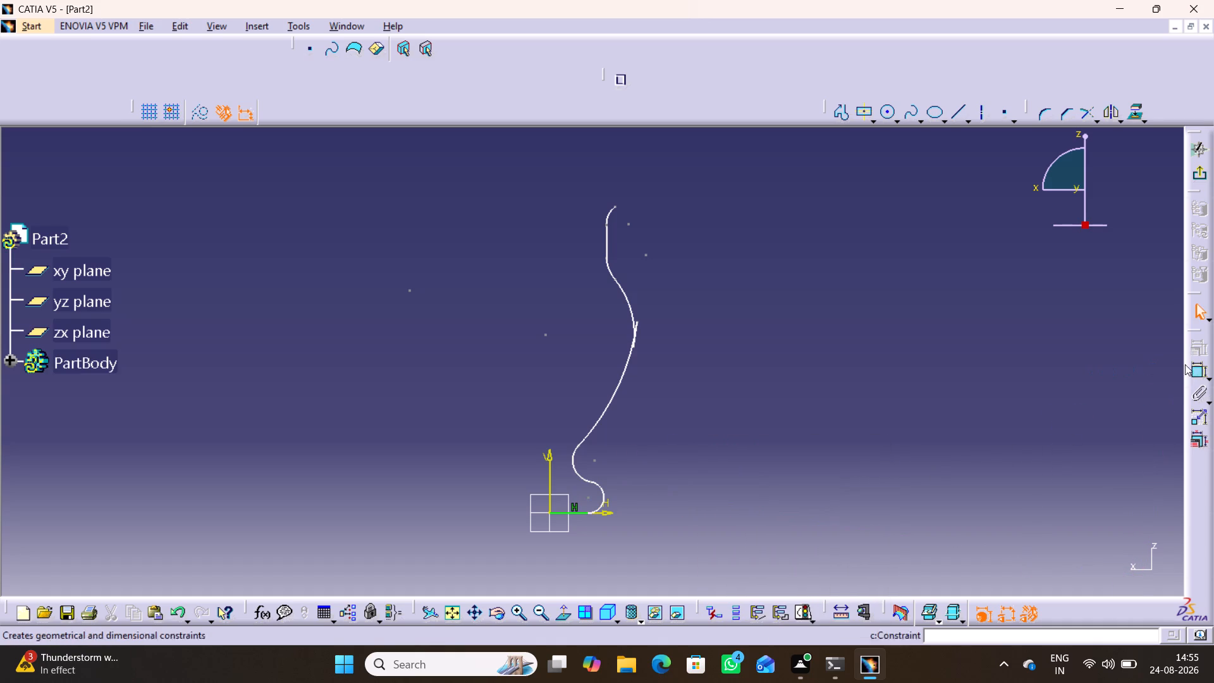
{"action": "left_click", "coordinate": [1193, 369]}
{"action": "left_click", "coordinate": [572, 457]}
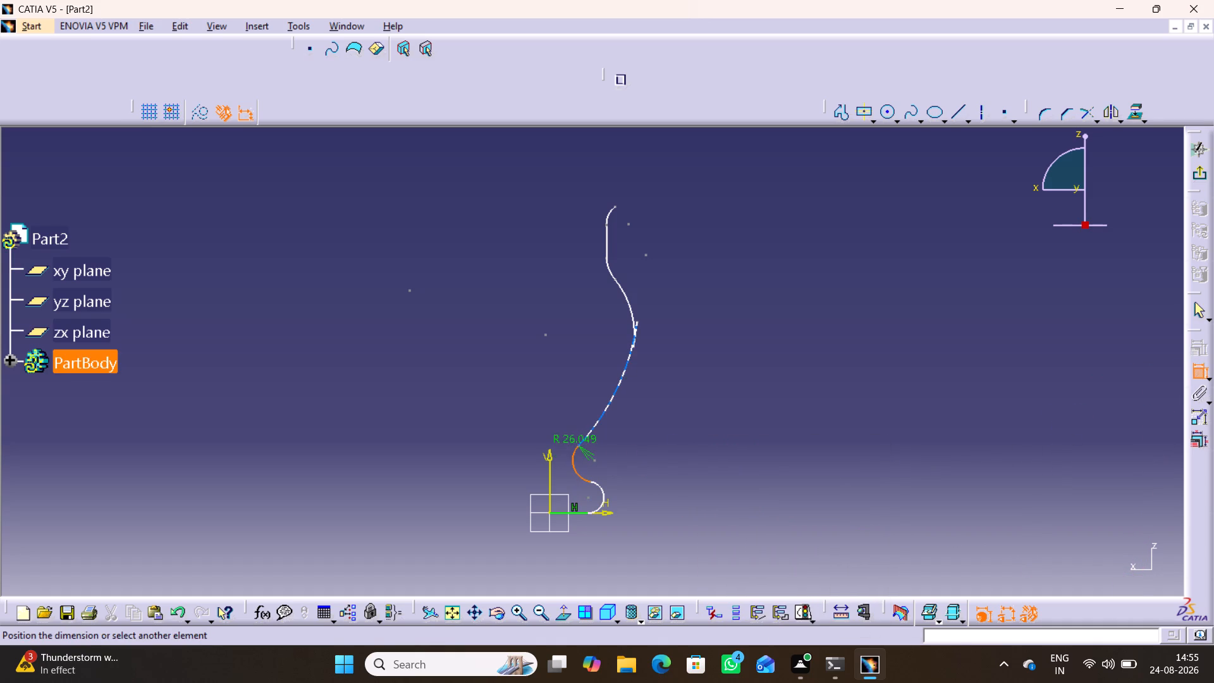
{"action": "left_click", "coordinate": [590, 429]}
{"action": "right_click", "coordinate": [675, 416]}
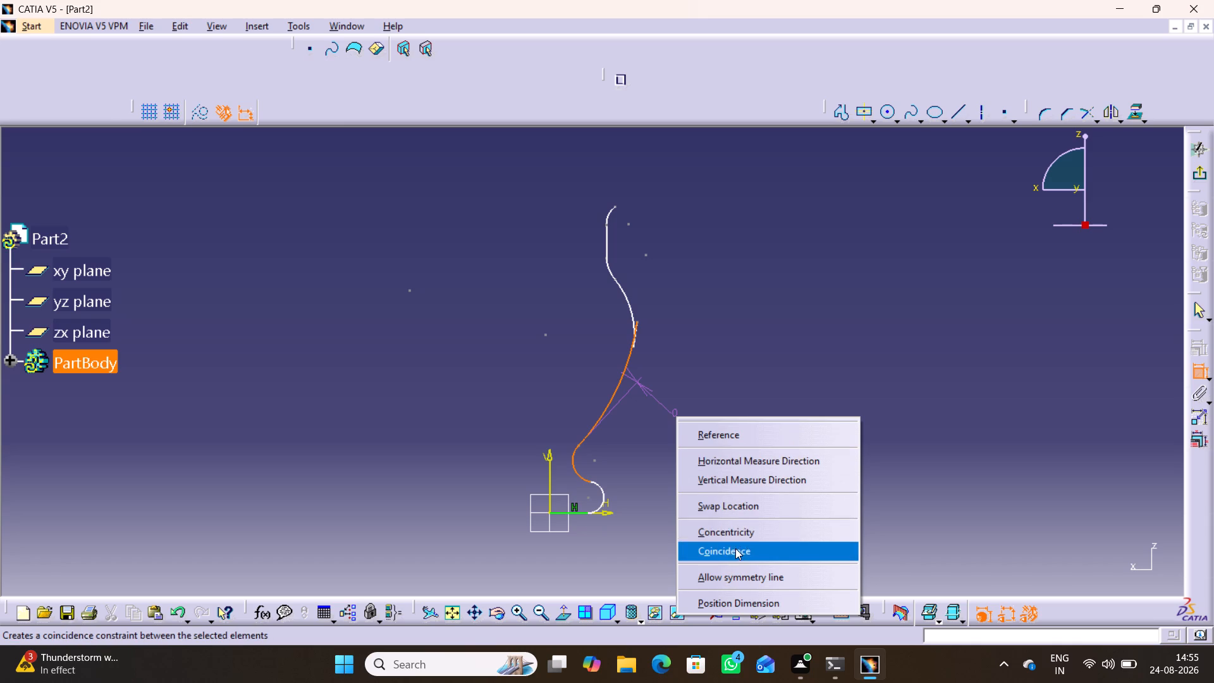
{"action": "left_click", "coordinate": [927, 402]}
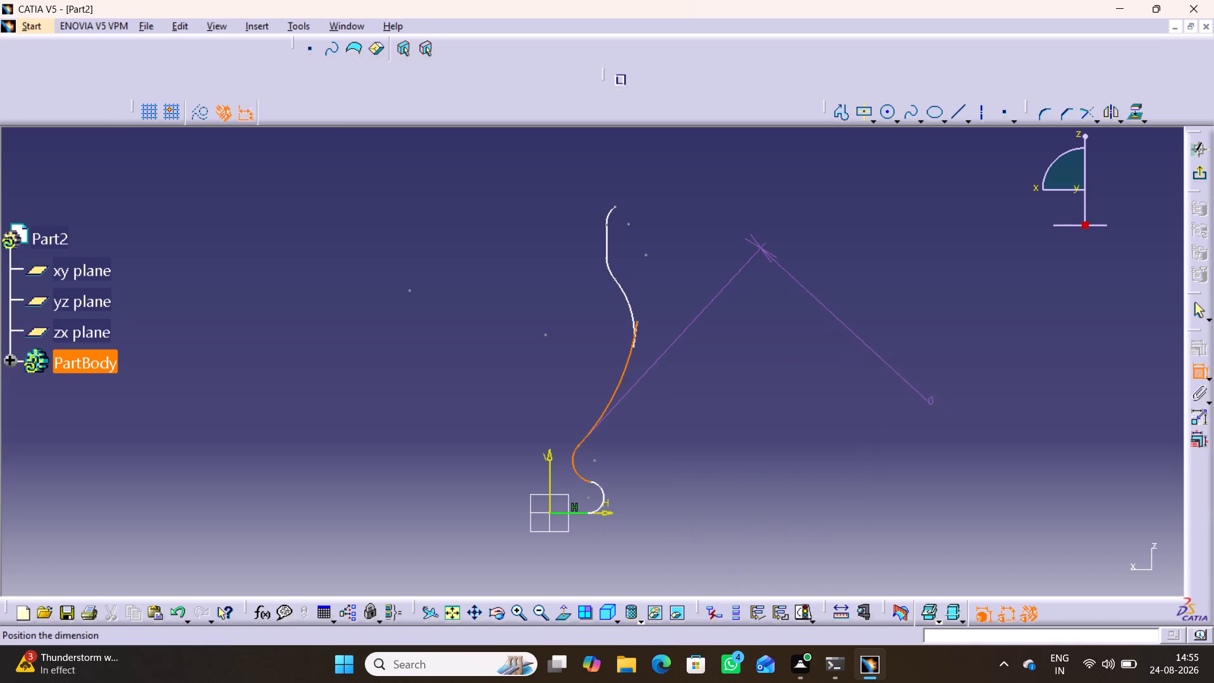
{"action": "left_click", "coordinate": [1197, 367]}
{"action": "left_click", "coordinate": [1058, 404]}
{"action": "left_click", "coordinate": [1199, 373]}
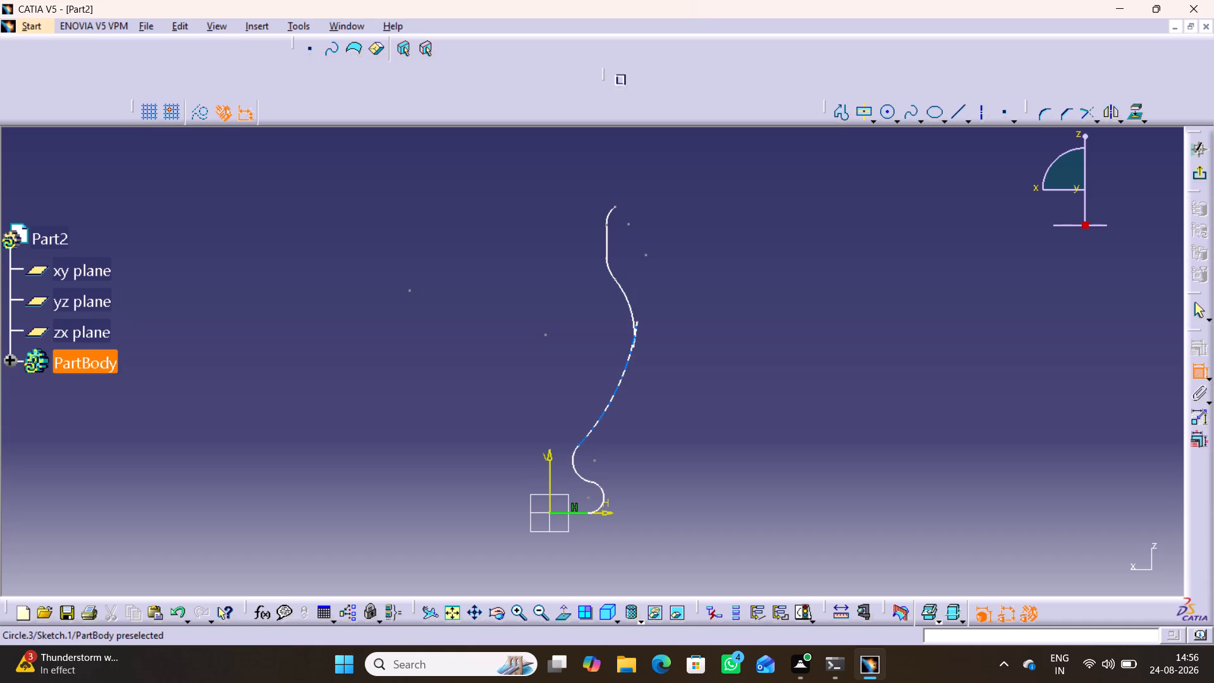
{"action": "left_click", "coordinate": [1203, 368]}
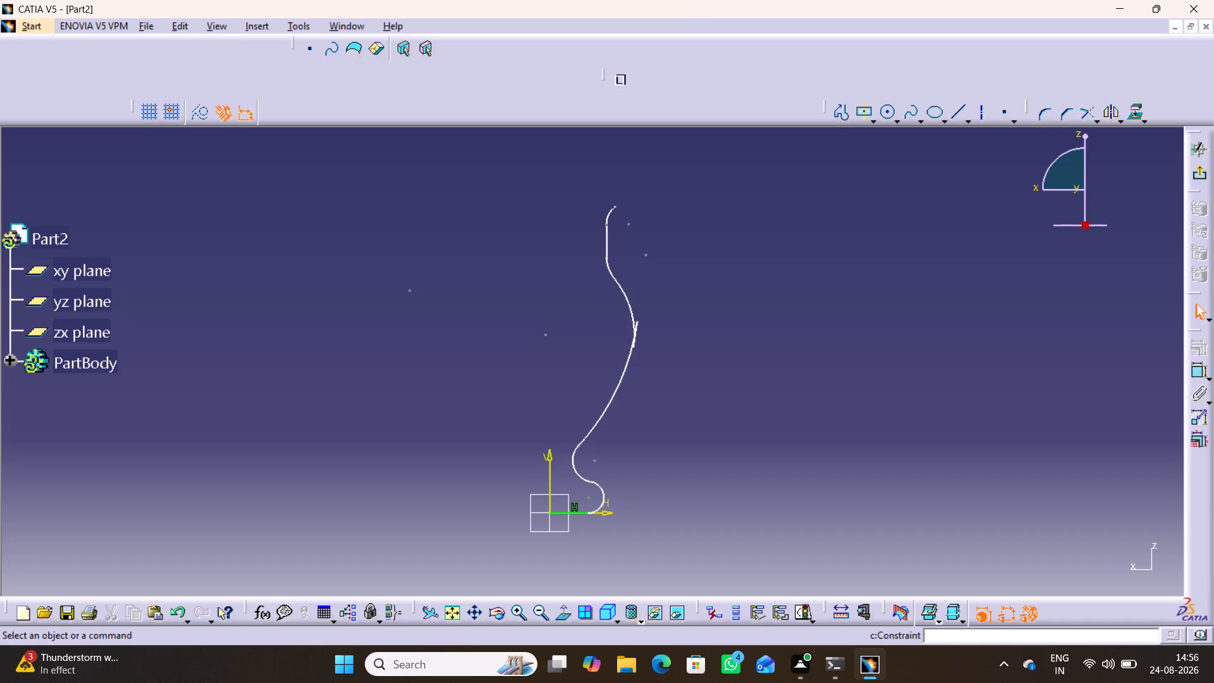
Reshape the overlapping junction below the belly by moving the lower end of the slanted line down along the body curve.
{"action": "left_click", "coordinate": [971, 372]}
{"action": "left_click", "coordinate": [628, 354]}
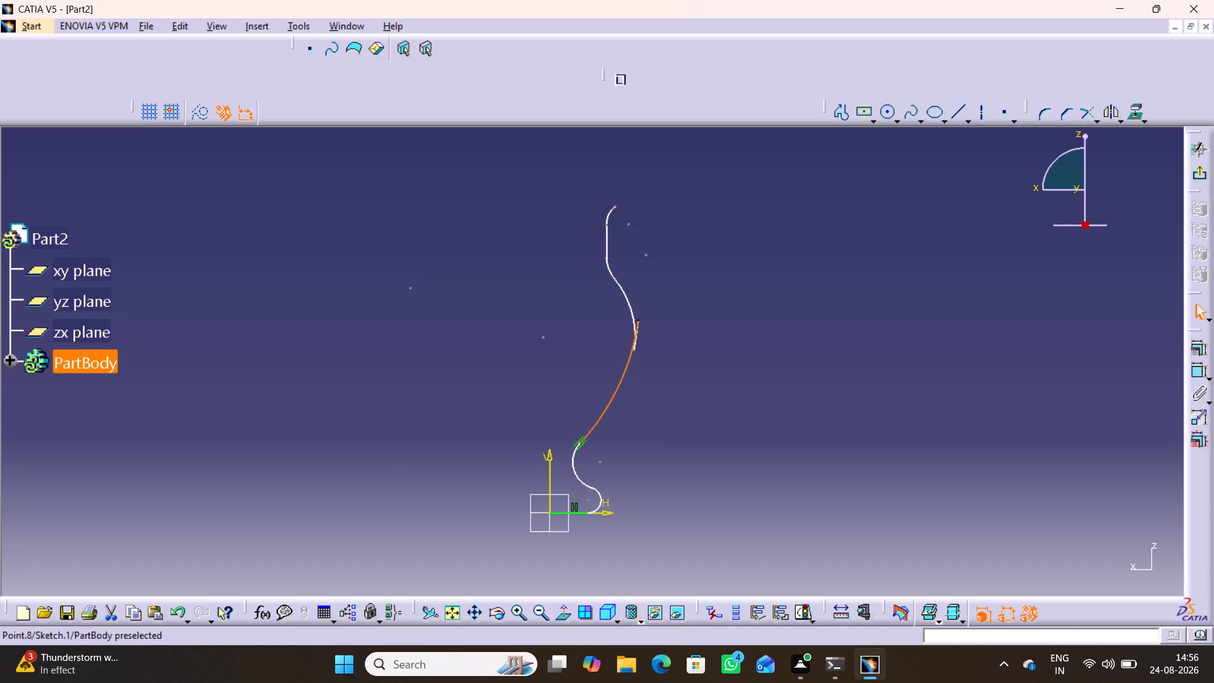
{"action": "left_click_drag", "start_coordinate": [639, 319], "coordinate": [622, 376]}
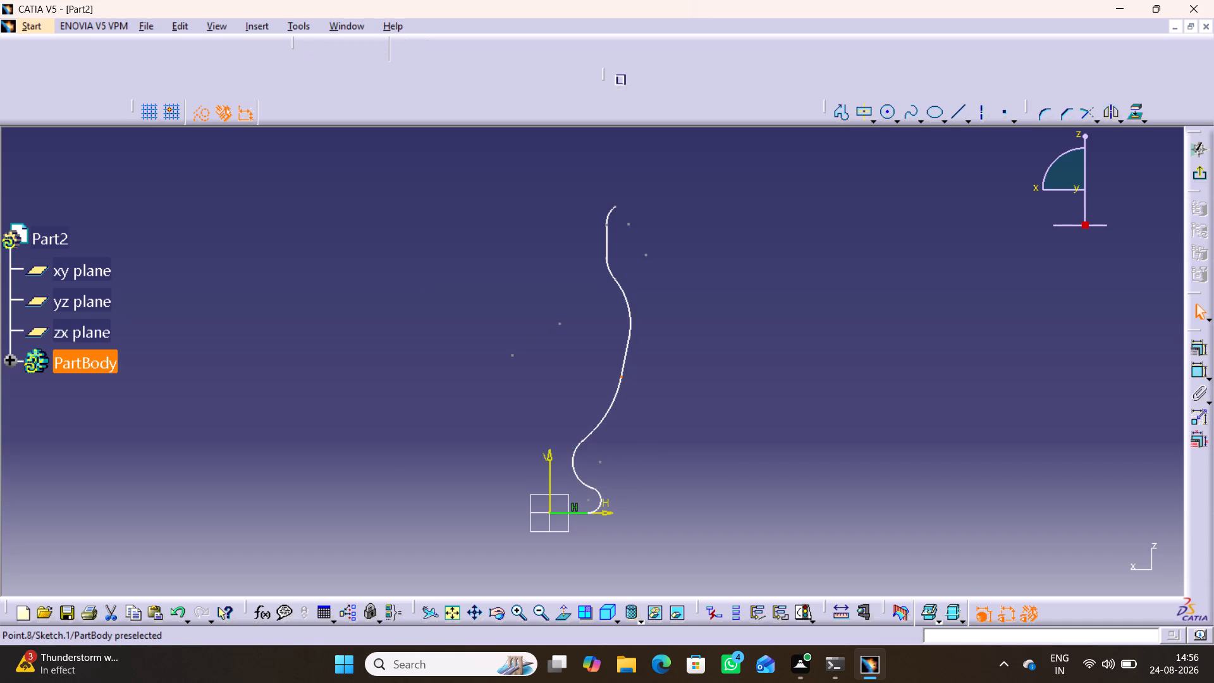
{"action": "left_click", "coordinate": [654, 377]}
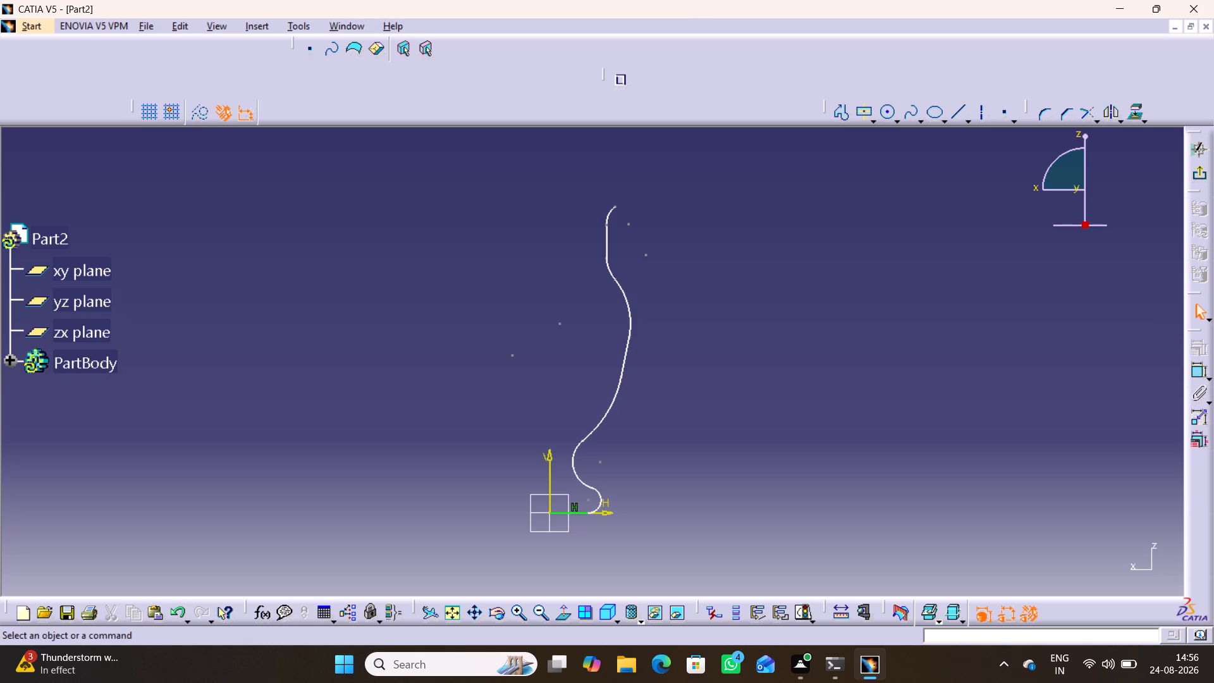
{"action": "left_click", "coordinate": [625, 353]}
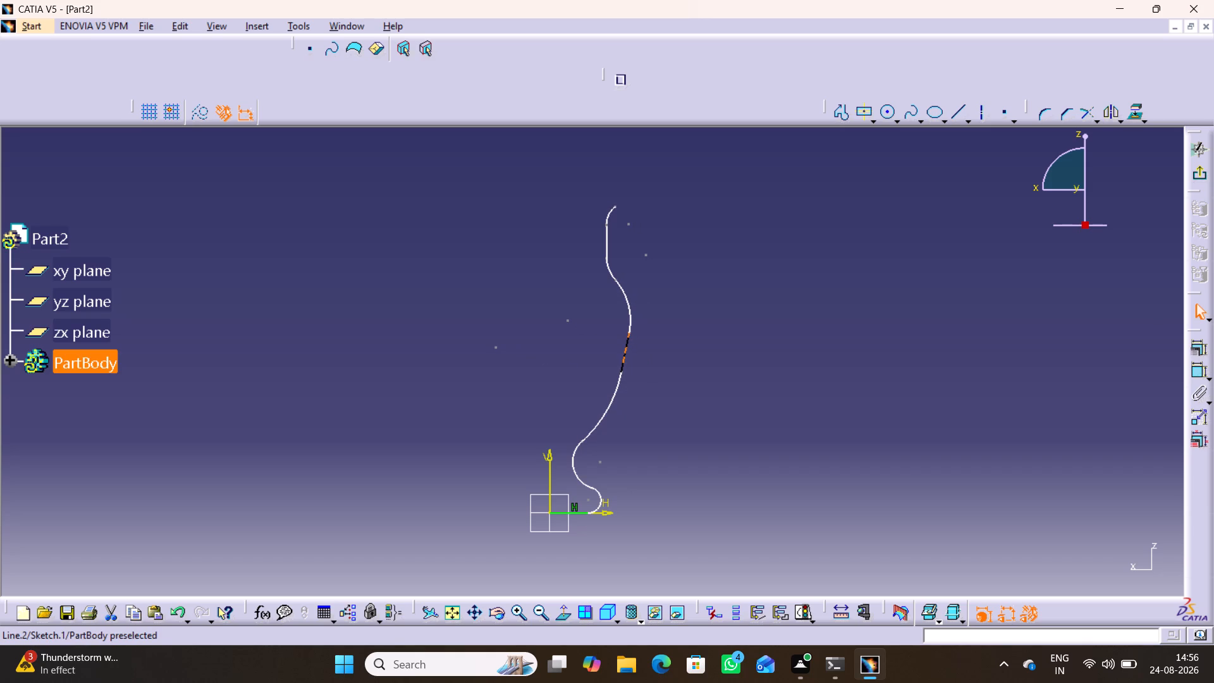
{"action": "left_click_drag", "start_coordinate": [622, 372], "coordinate": [619, 382]}
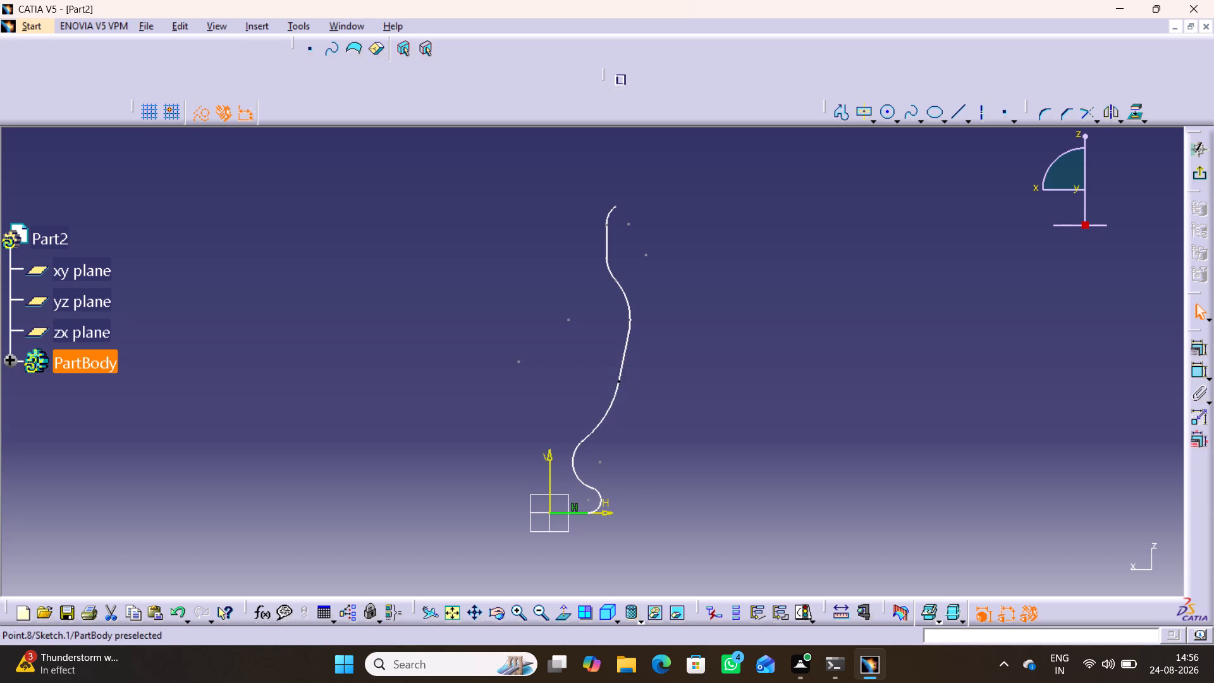
{"action": "left_click_drag", "start_coordinate": [619, 382], "coordinate": [614, 391]}
Reshape the upper profile by bulging the belly arc outward and adjusting the shoulder and neck arcs around the short neck line.
{"action": "left_click_drag", "start_coordinate": [628, 299], "coordinate": [646, 299]}
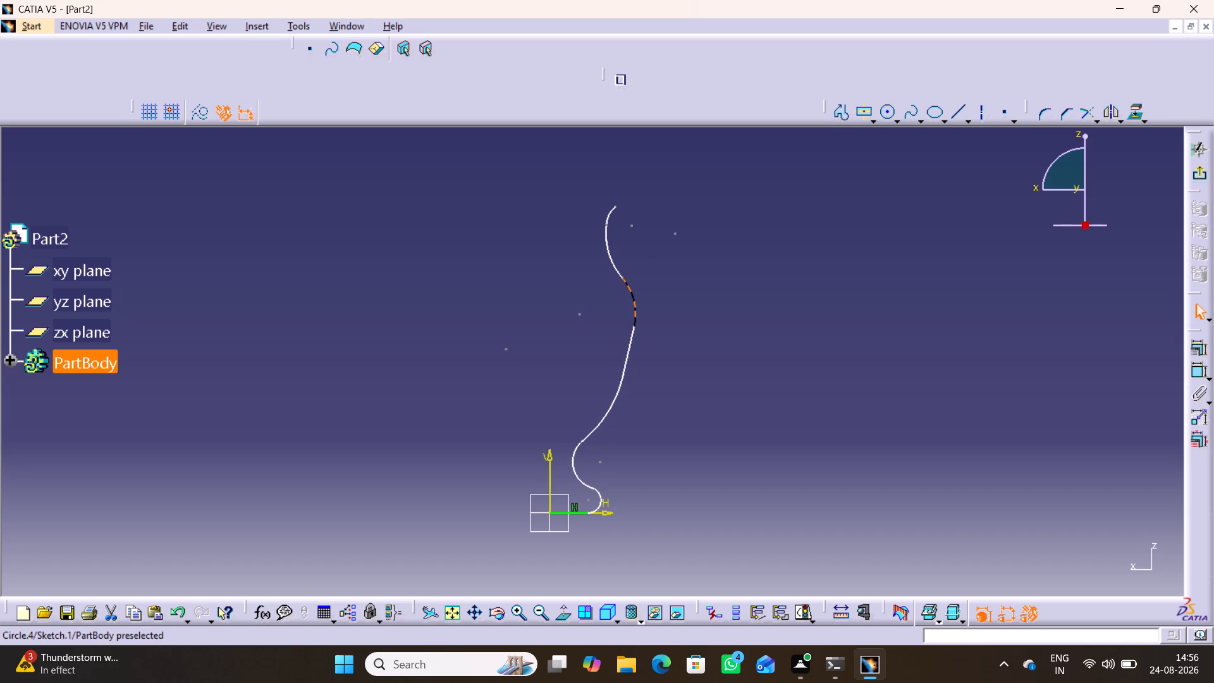
{"action": "left_click_drag", "start_coordinate": [646, 299], "coordinate": [651, 304]}
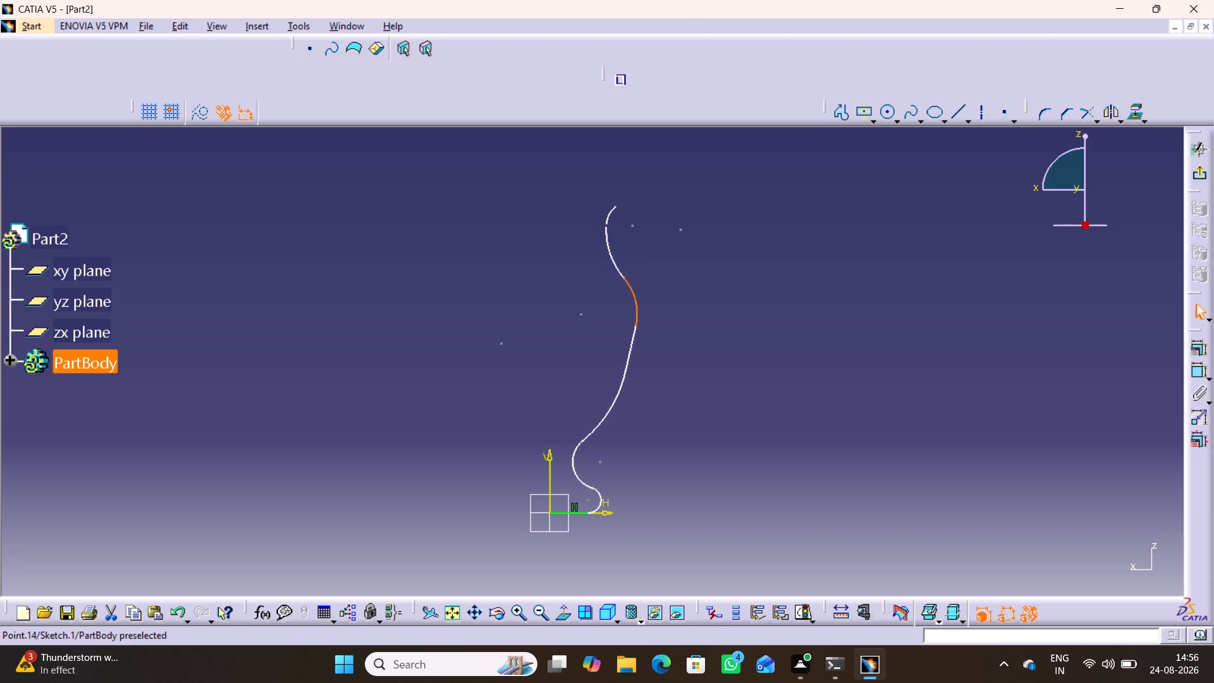
{"action": "left_click_drag", "start_coordinate": [608, 214], "coordinate": [617, 192]}
{"action": "left_click_drag", "start_coordinate": [606, 233], "coordinate": [606, 243]}
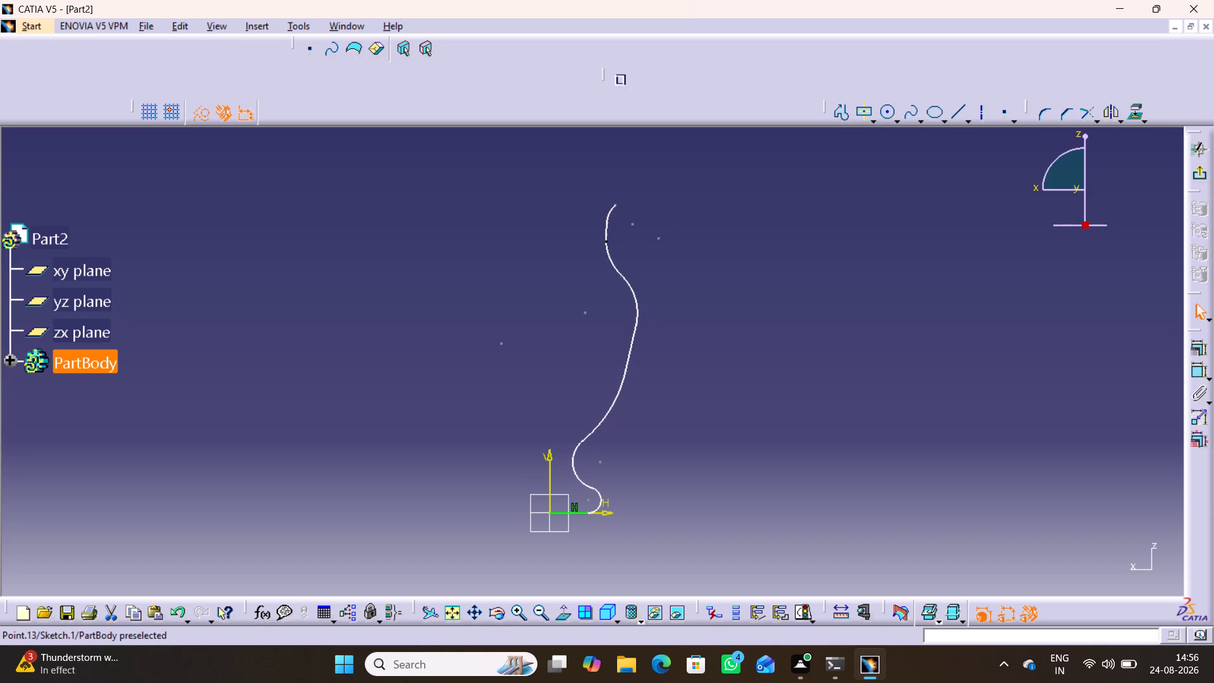
{"action": "left_click_drag", "start_coordinate": [606, 243], "coordinate": [605, 249]}
{"action": "left_click_drag", "start_coordinate": [610, 264], "coordinate": [615, 268]}
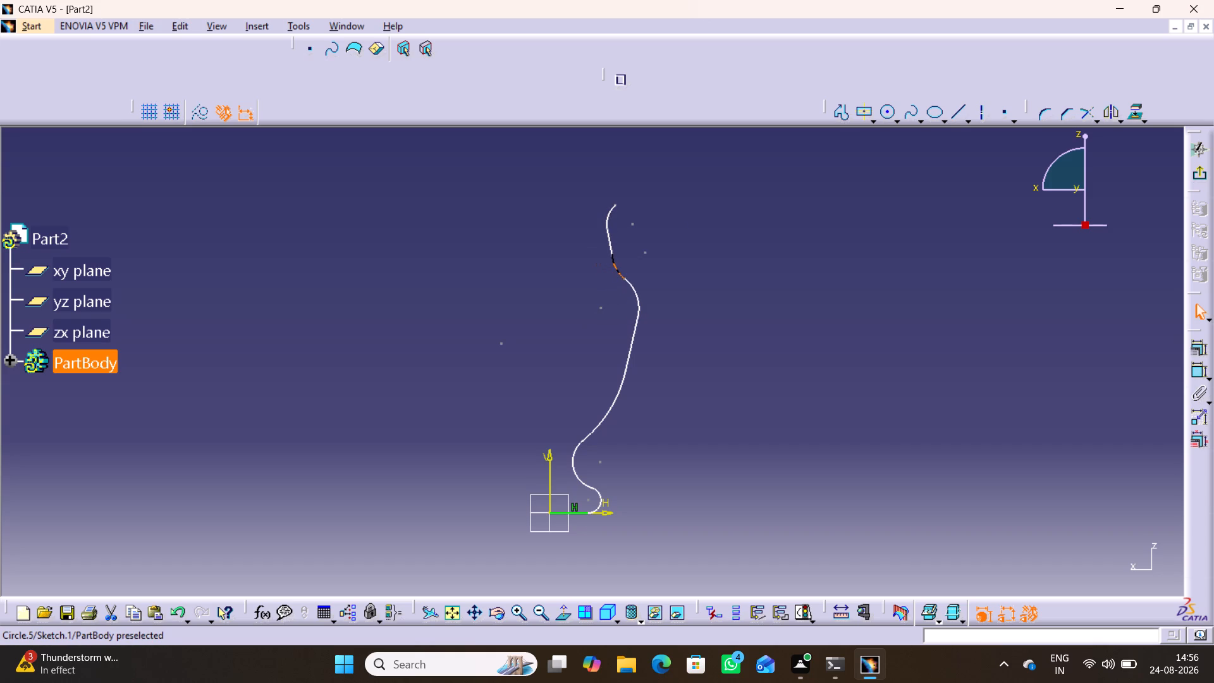
{"action": "left_click_drag", "start_coordinate": [615, 268], "coordinate": [613, 269]}
Apply a vertical constraint to the short straight neck line.
{"action": "left_click", "coordinate": [608, 240]}
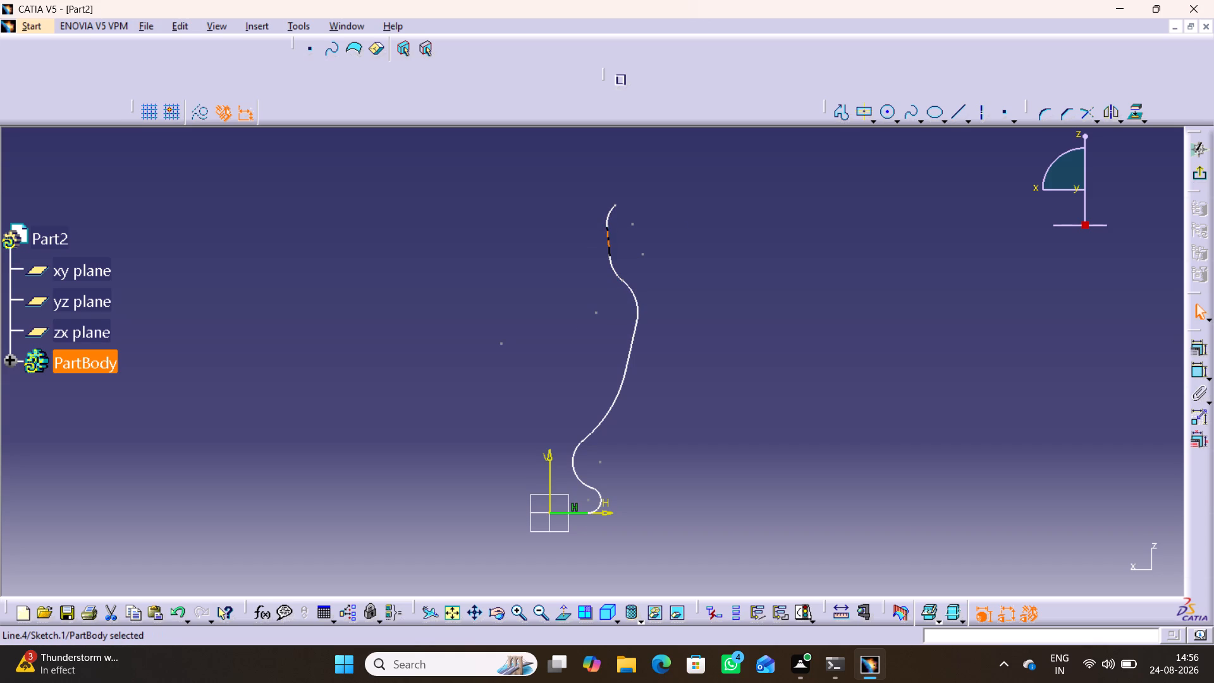
{"action": "left_click", "coordinate": [1203, 351]}
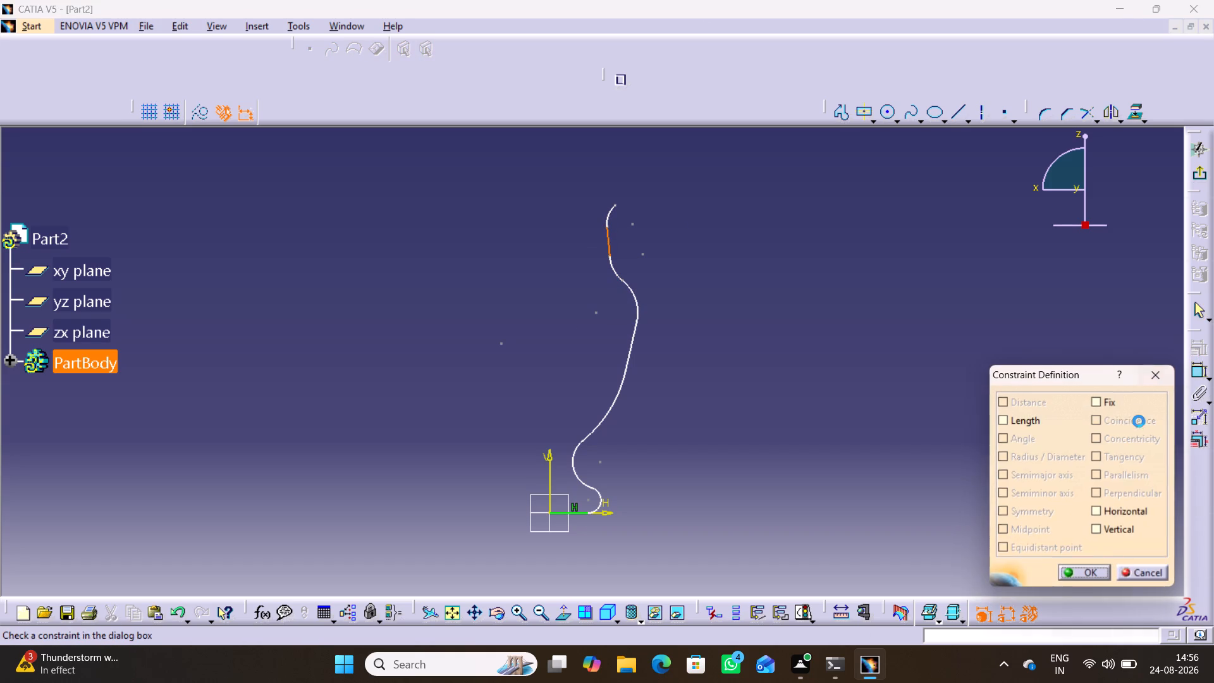
{"action": "left_click", "coordinate": [1117, 525]}
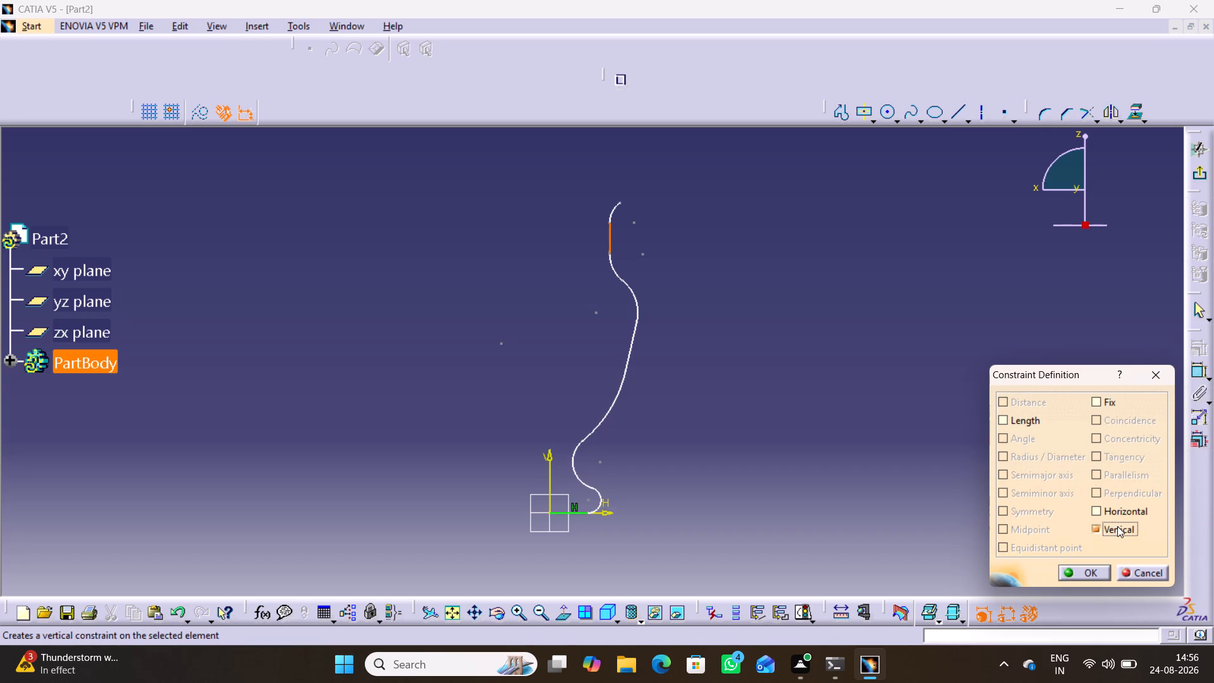
{"action": "left_click", "coordinate": [1087, 574]}
{"action": "left_click", "coordinate": [798, 385]}
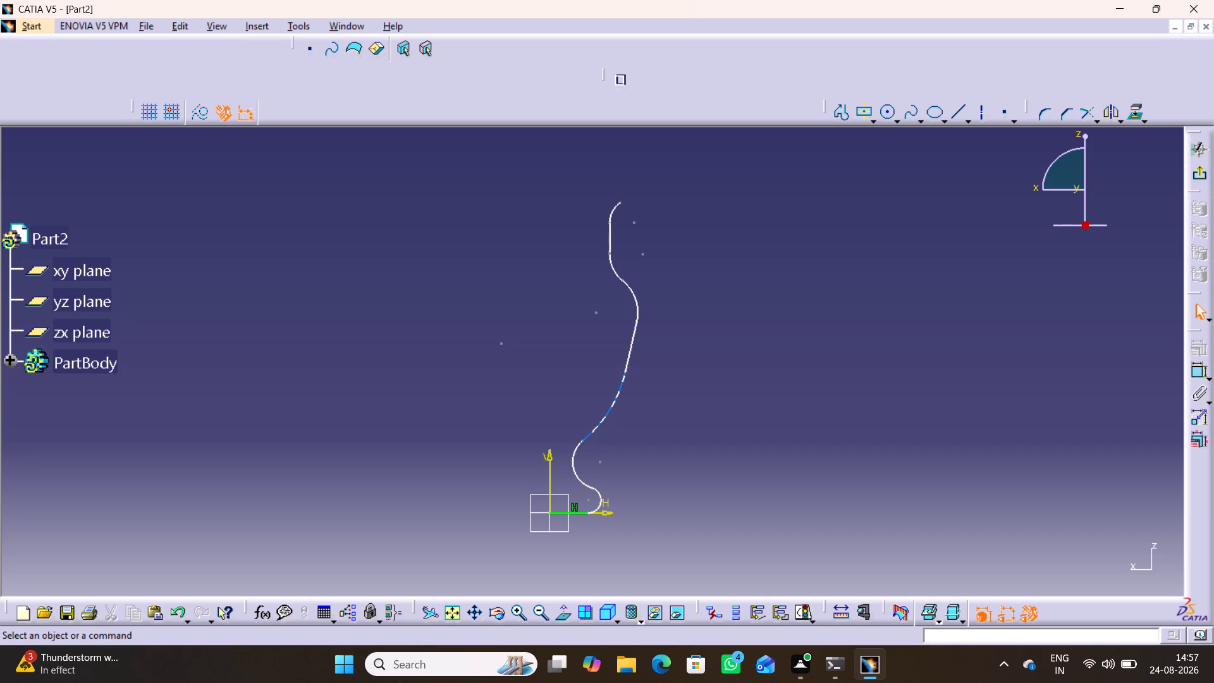
Add a radius dimension to the rounded foot arc and set it to 5 mm.
{"action": "right_click_drag", "start_coordinate": [687, 517], "coordinate": [693, 404]}
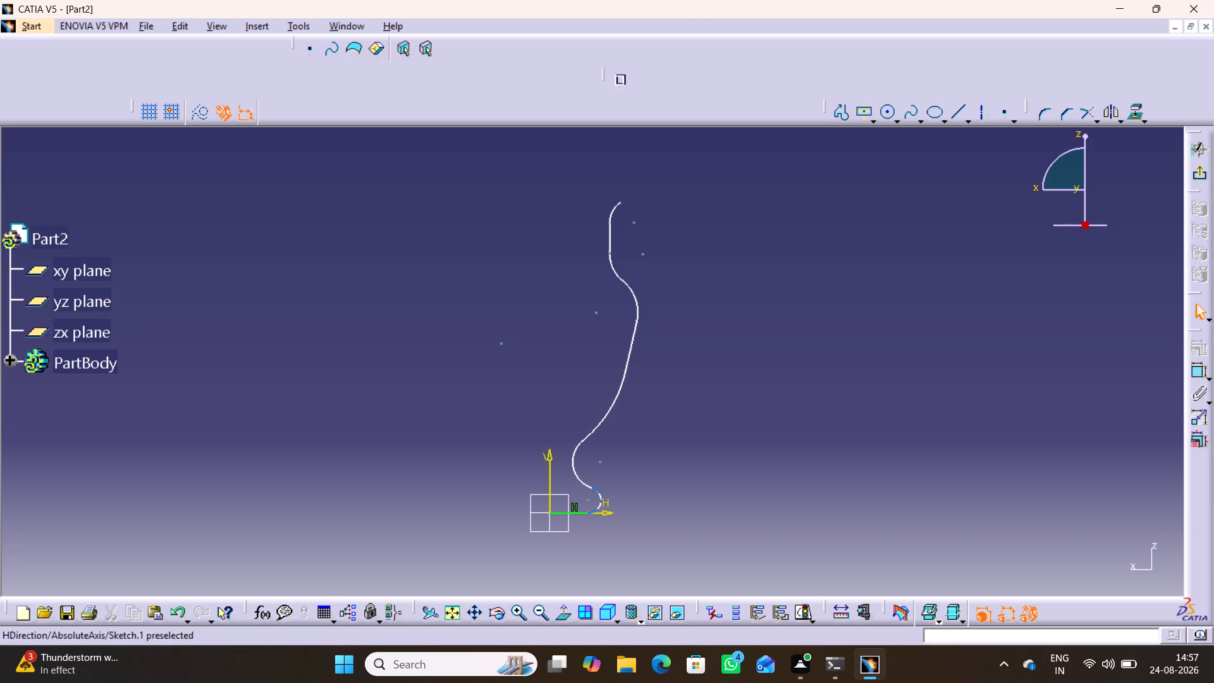
{"action": "left_click", "coordinate": [1193, 369]}
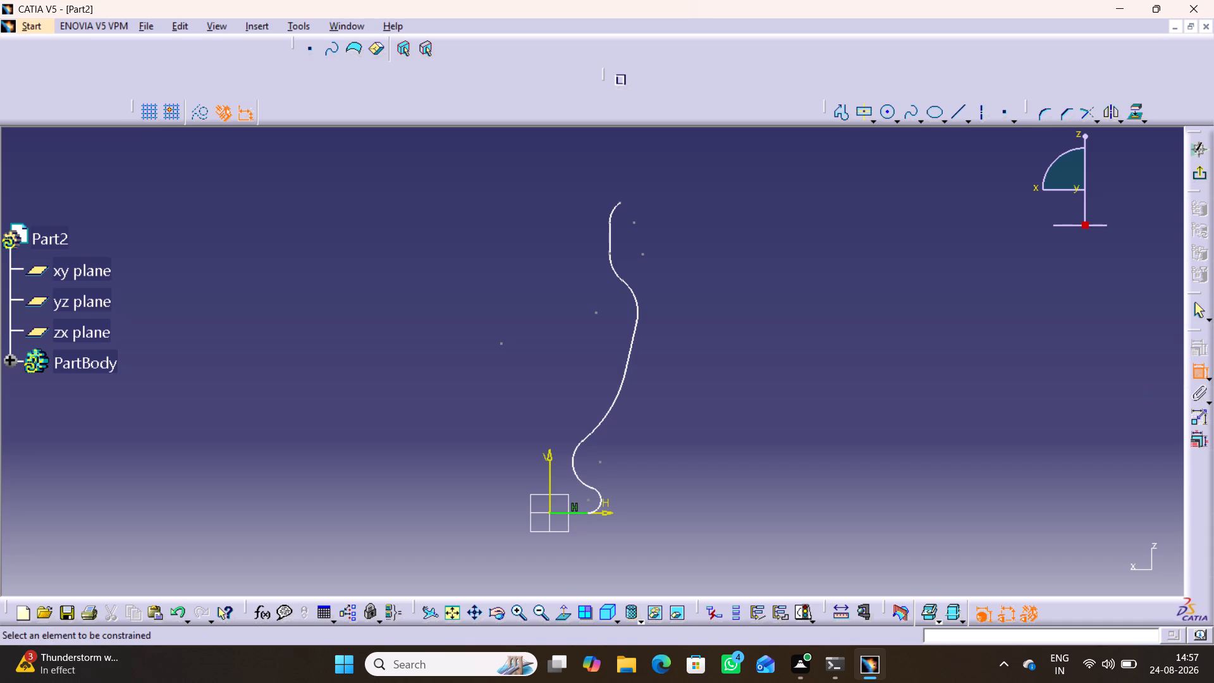
{"action": "left_click_drag", "start_coordinate": [601, 494], "coordinate": [615, 491]}
{"action": "left_click", "coordinate": [673, 495]}
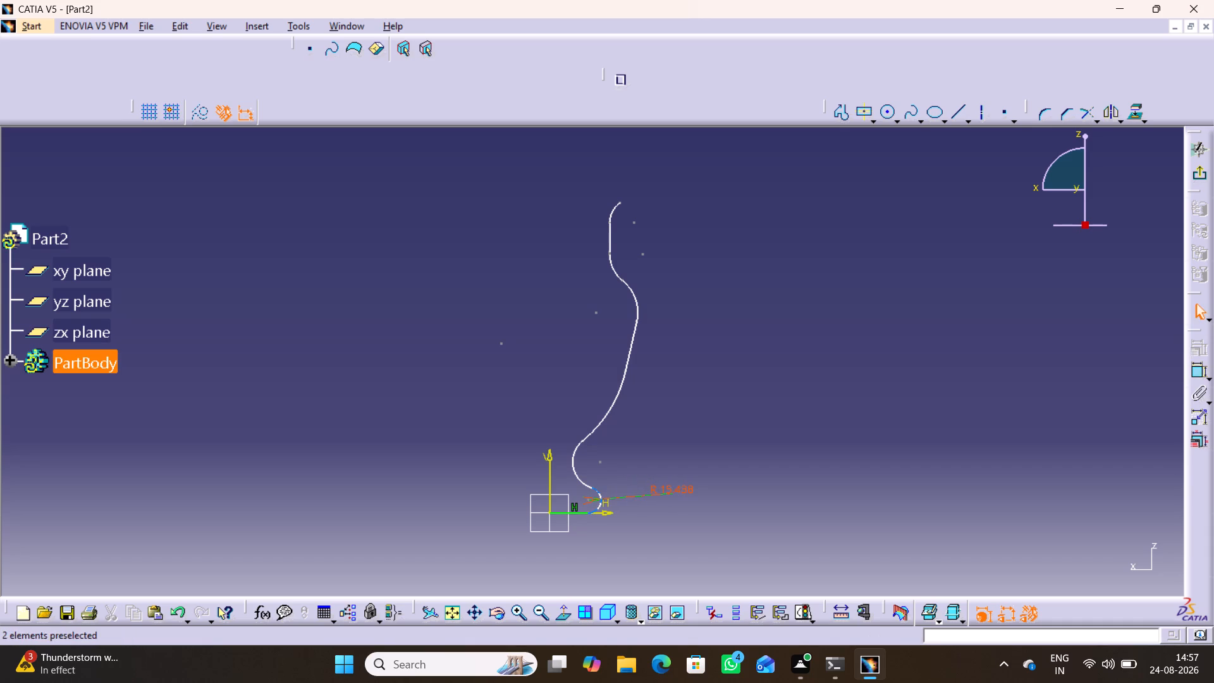
{"action": "double_click", "coordinate": [675, 492]}
{"action": "key", "text": "5"}
{"action": "key", "text": "Return"}
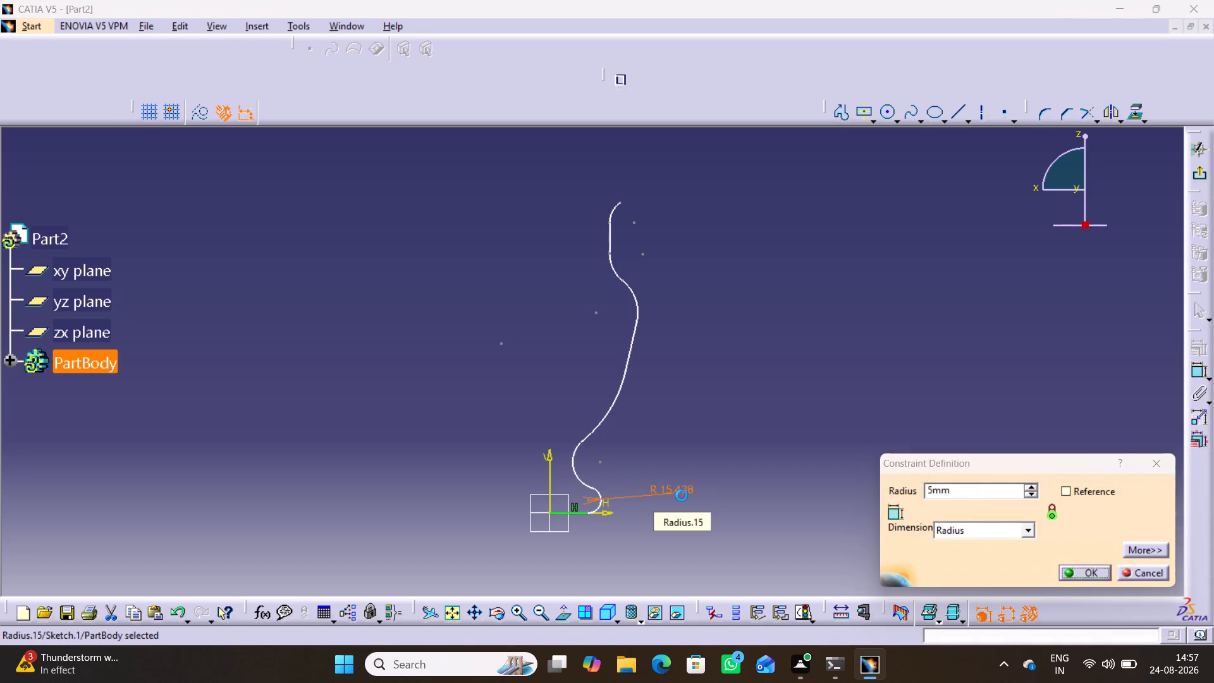
{"action": "left_click", "coordinate": [720, 442]}
Add a radius dimension to the concave arc above the foot and set it to 9 mm.
{"action": "middle_click_drag", "start_coordinate": [587, 557], "coordinate": [604, 500]}
{"action": "right_click", "coordinate": [587, 557]}
{"action": "middle_click_drag", "start_coordinate": [618, 518], "coordinate": [632, 405]}
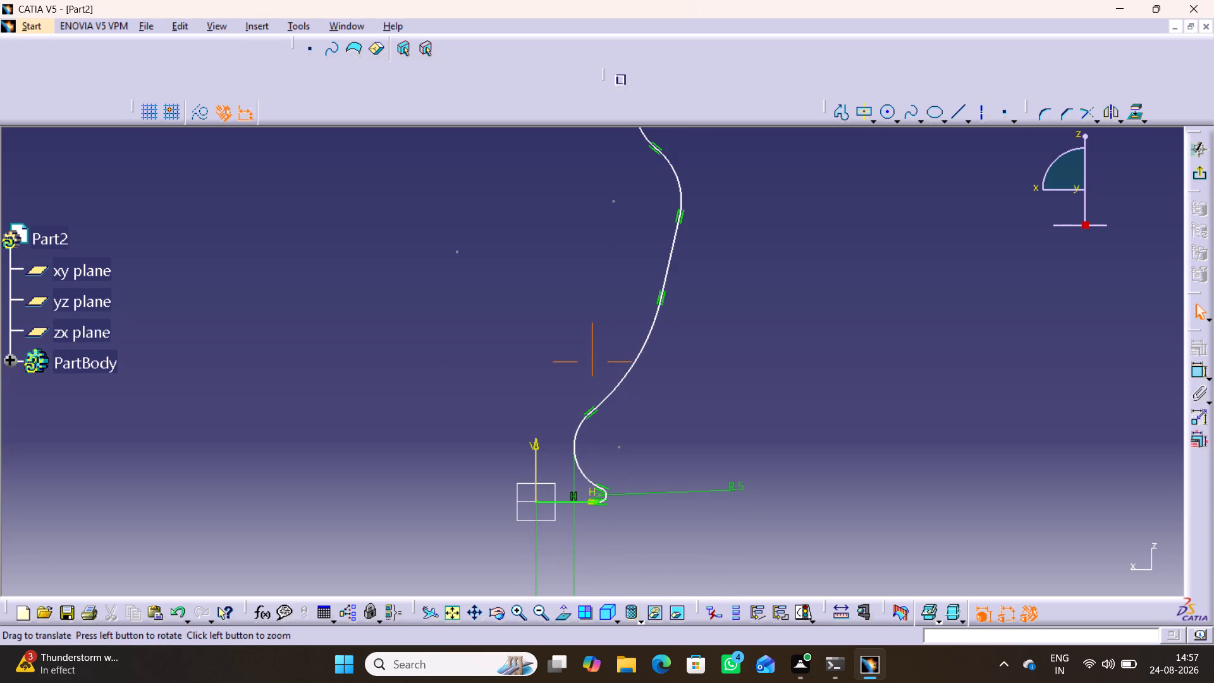
{"action": "left_click", "coordinate": [581, 466]}
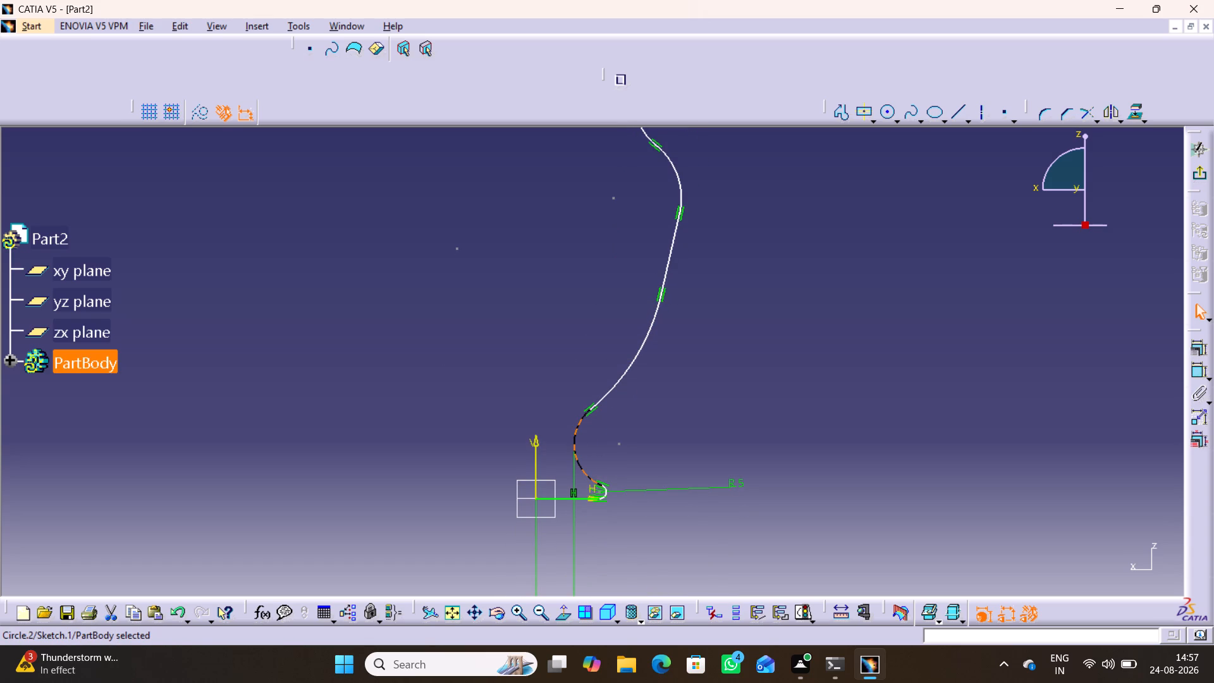
{"action": "double_click", "coordinate": [1198, 369]}
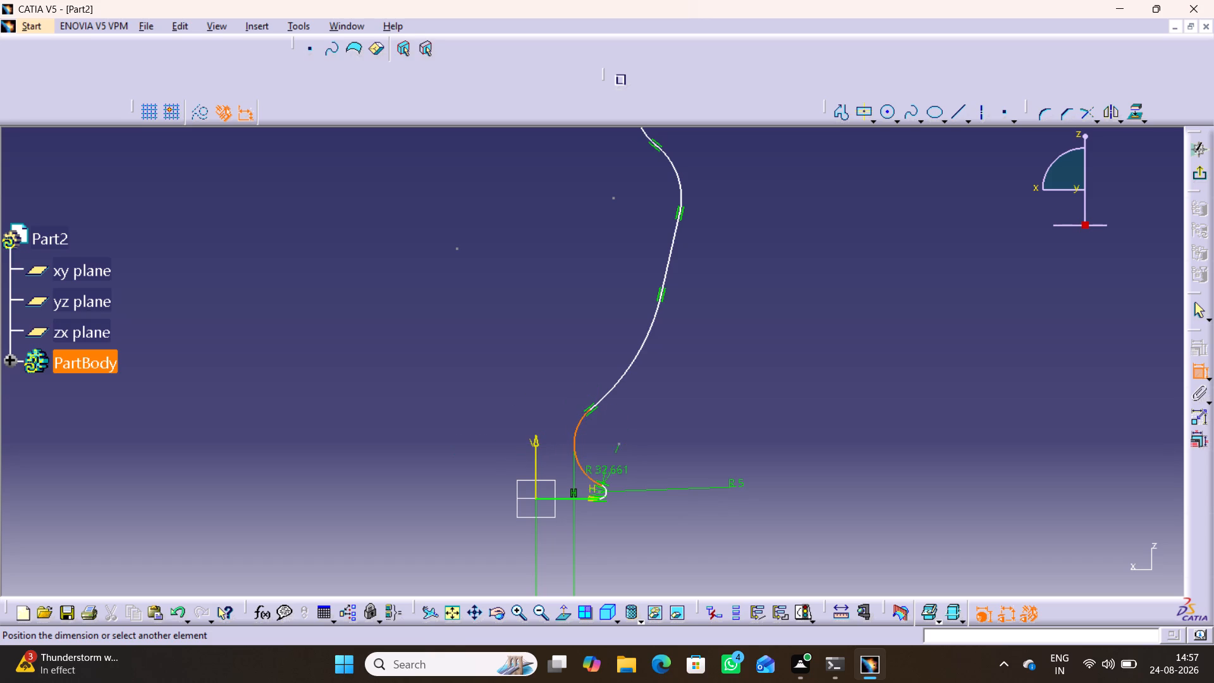
{"action": "left_click", "coordinate": [536, 409]}
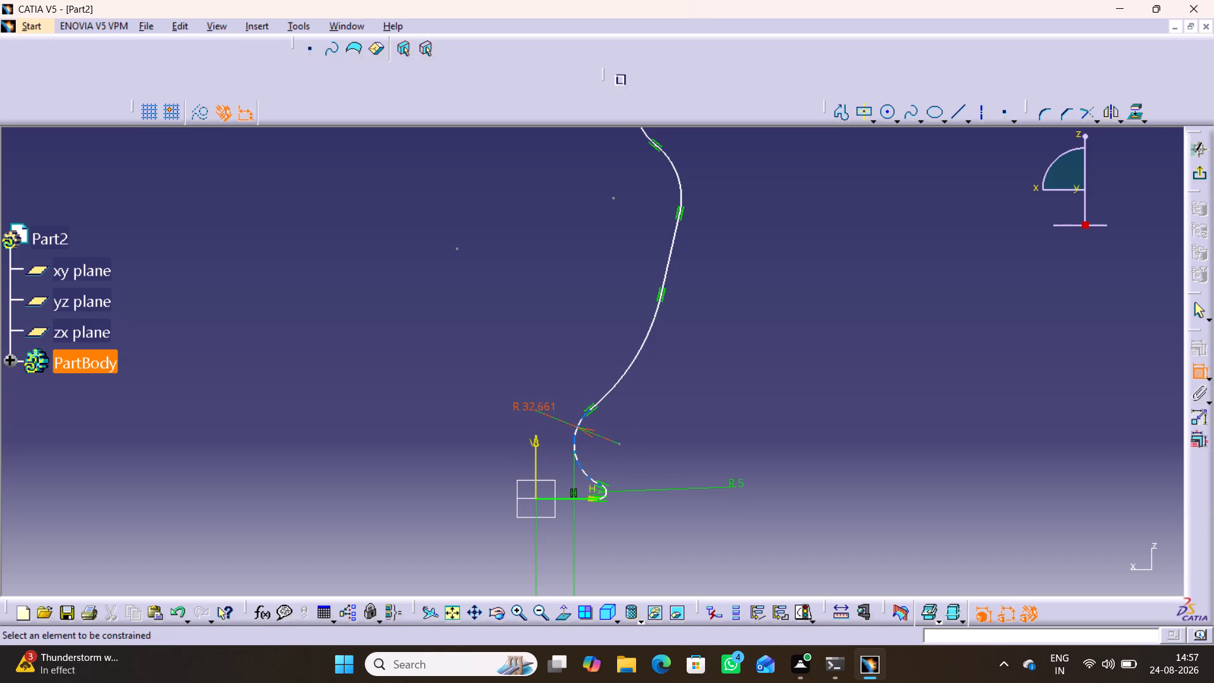
{"action": "double_click", "coordinate": [530, 406]}
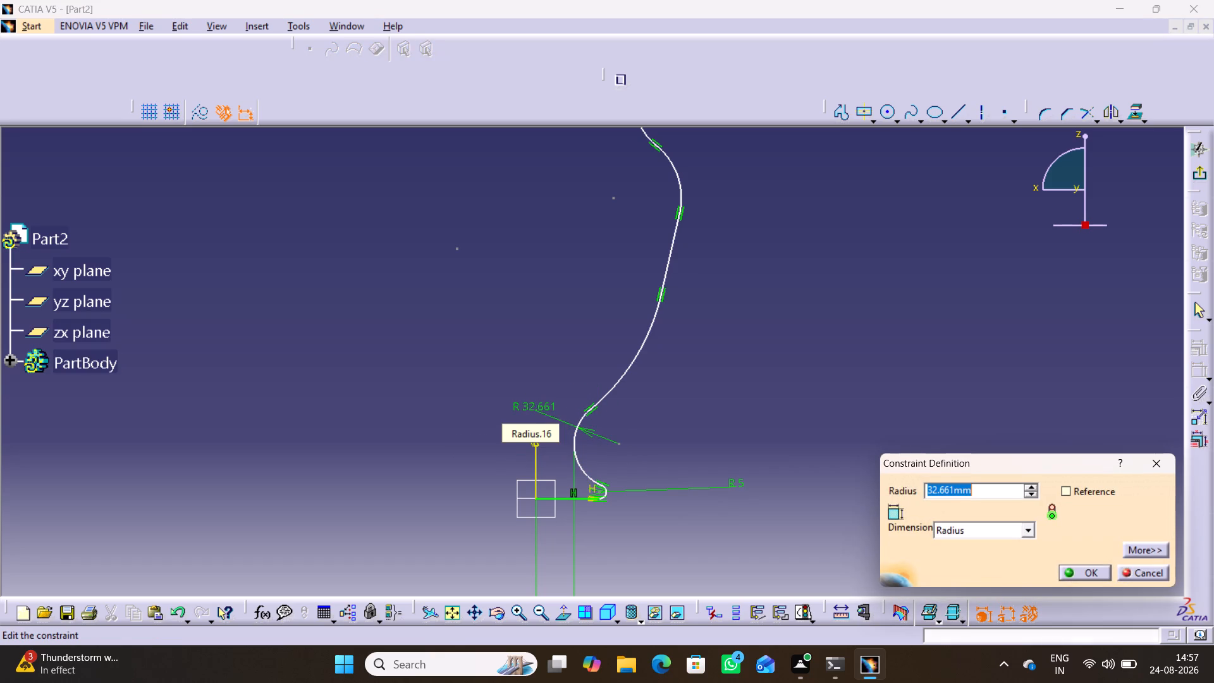
{"action": "key", "text": "9"}
{"action": "key", "text": "Return"}
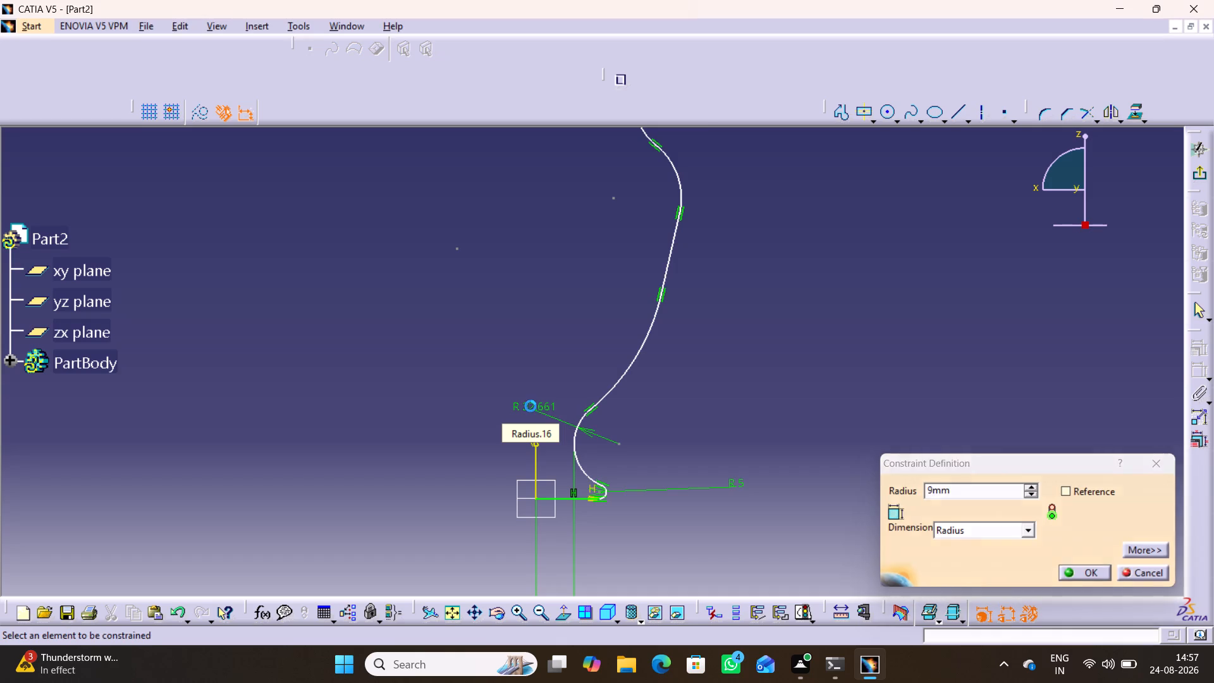
{"action": "left_click", "coordinate": [671, 494]}
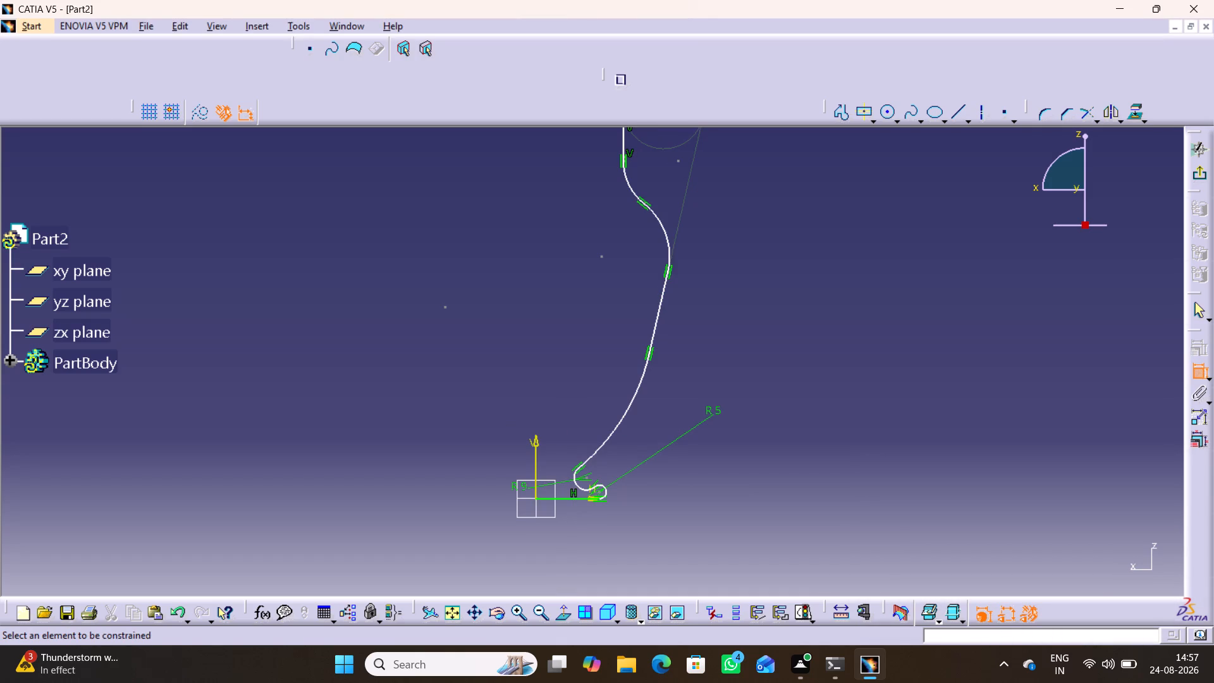
Delete the tangency constraint between the R 5 foot arc and the R 9 concave arc.
{"action": "middle_click_drag", "start_coordinate": [601, 536], "coordinate": [608, 486]}
{"action": "right_click", "coordinate": [601, 536]}
{"action": "middle_click_drag", "start_coordinate": [645, 538], "coordinate": [632, 406]}
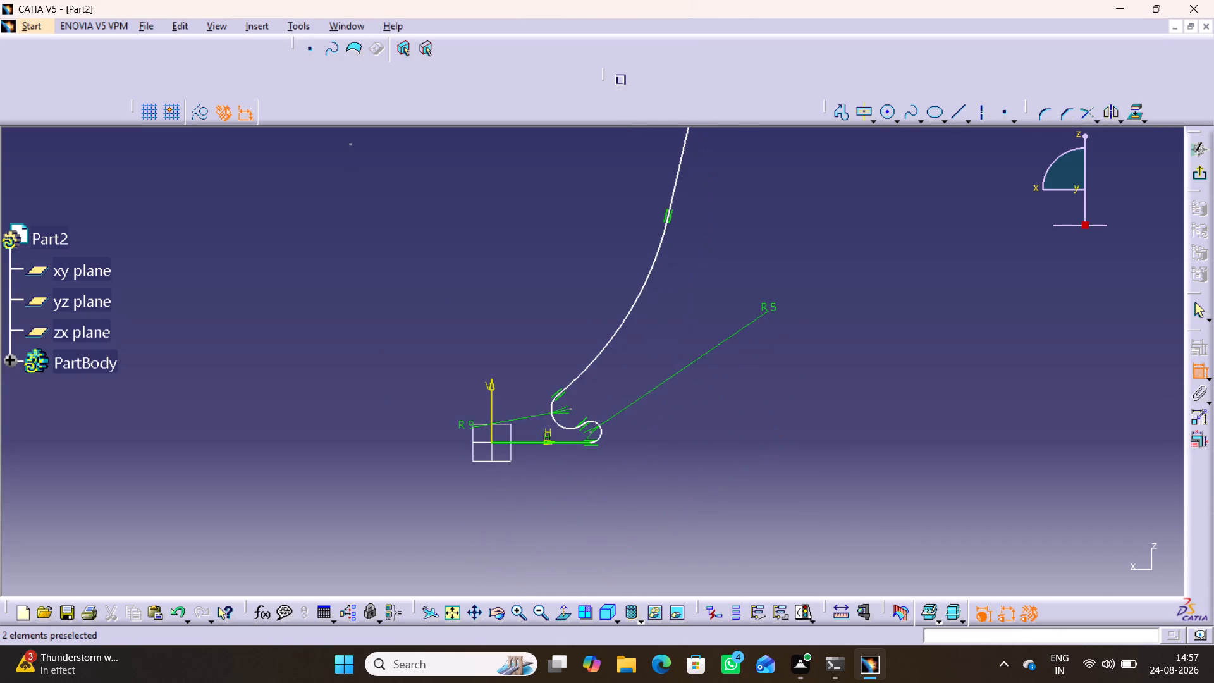
{"action": "left_click", "coordinate": [1199, 371]}
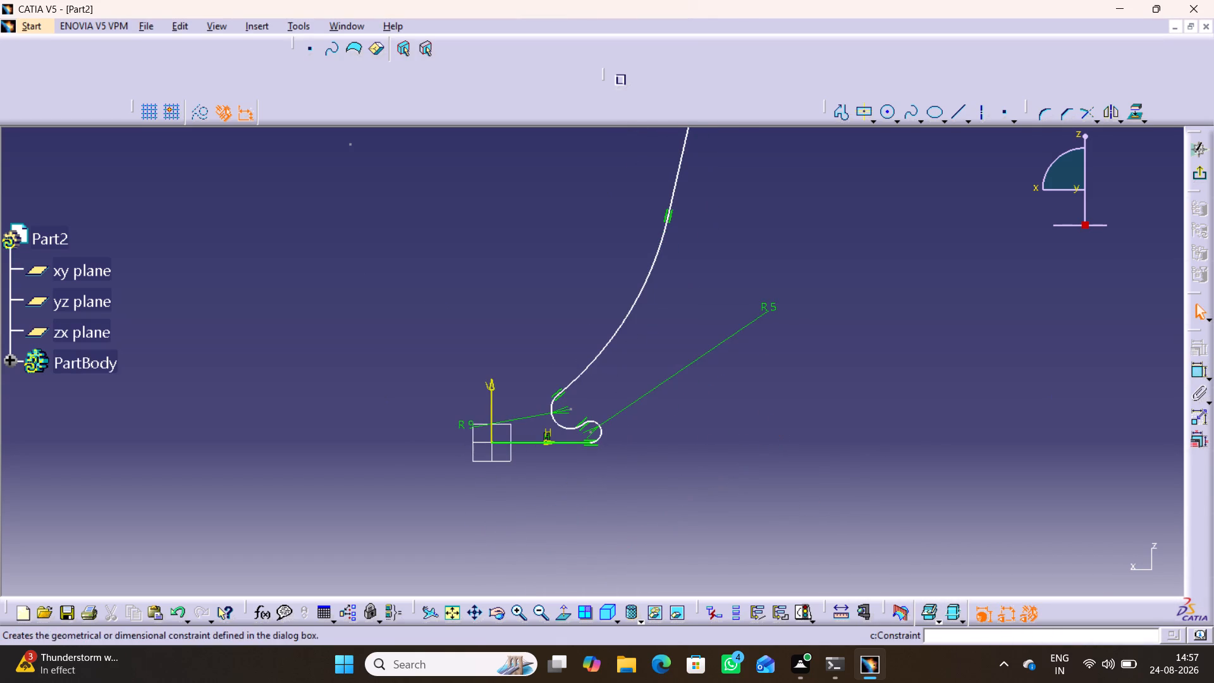
{"action": "left_click", "coordinate": [555, 501]}
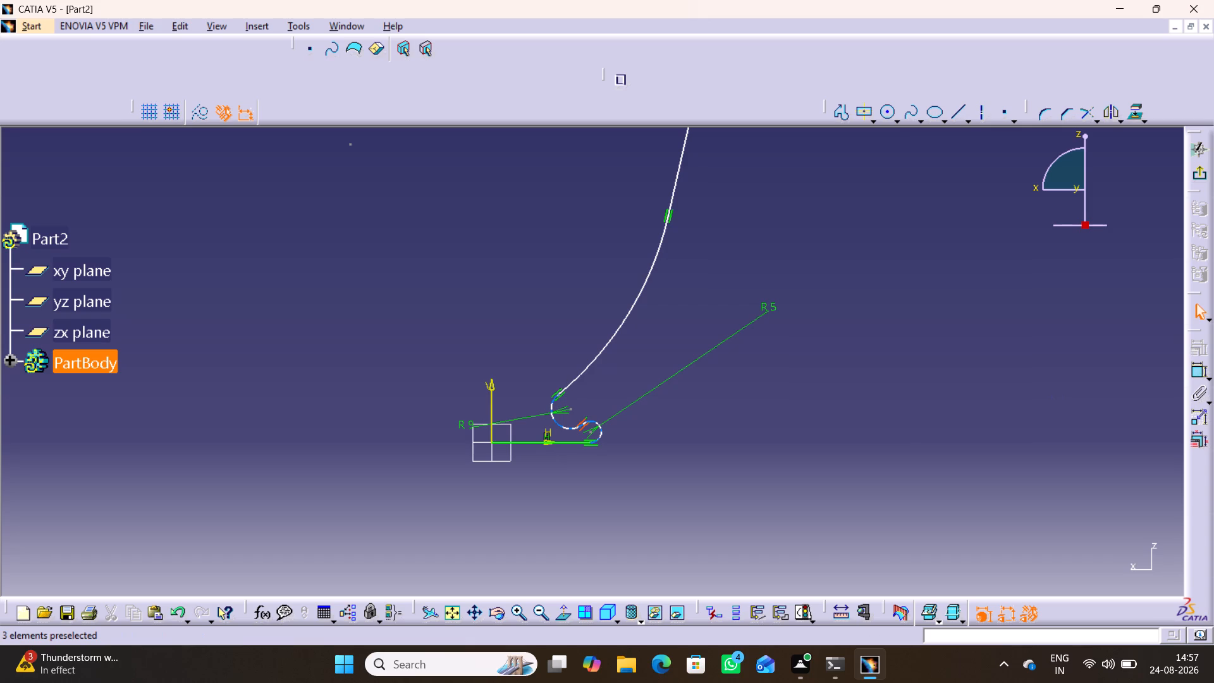
{"action": "right_click", "coordinate": [585, 417]}
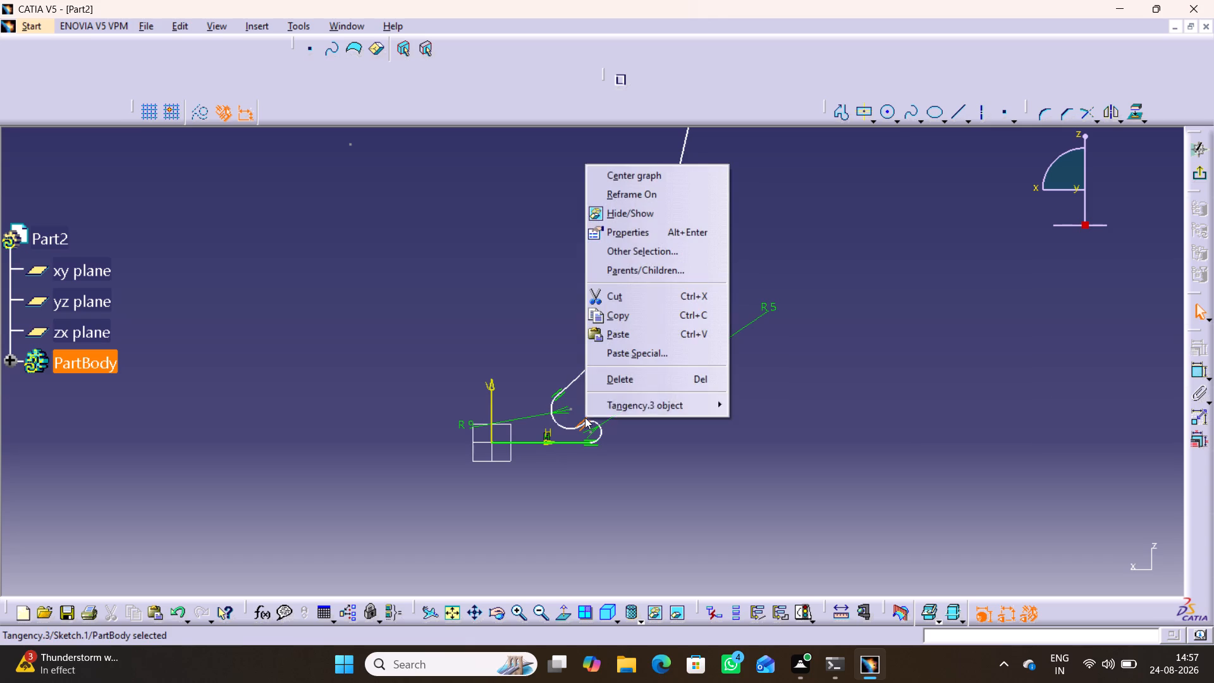
{"action": "left_click", "coordinate": [623, 381]}
{"action": "left_click", "coordinate": [605, 497]}
Reposition the R 9 concave arc lower, beside the foot arc, by reshaping it freehand.
{"action": "left_click_drag", "start_coordinate": [563, 428], "coordinate": [579, 388]}
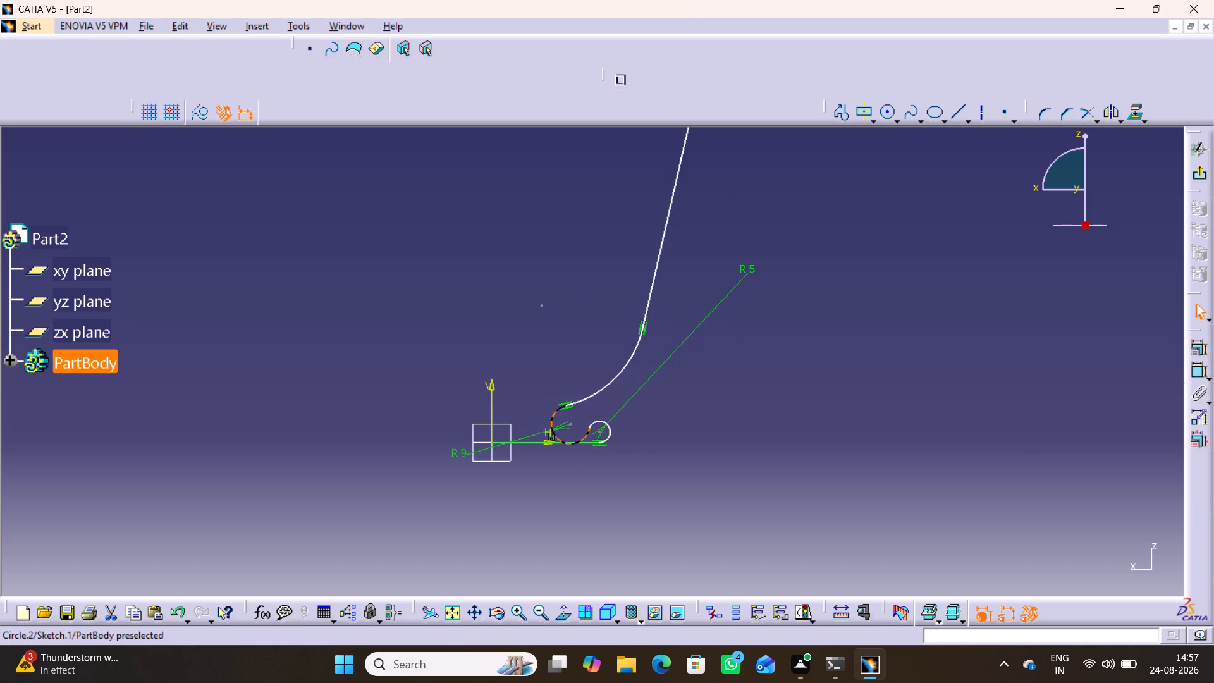
{"action": "left_click_drag", "start_coordinate": [579, 388], "coordinate": [584, 379]}
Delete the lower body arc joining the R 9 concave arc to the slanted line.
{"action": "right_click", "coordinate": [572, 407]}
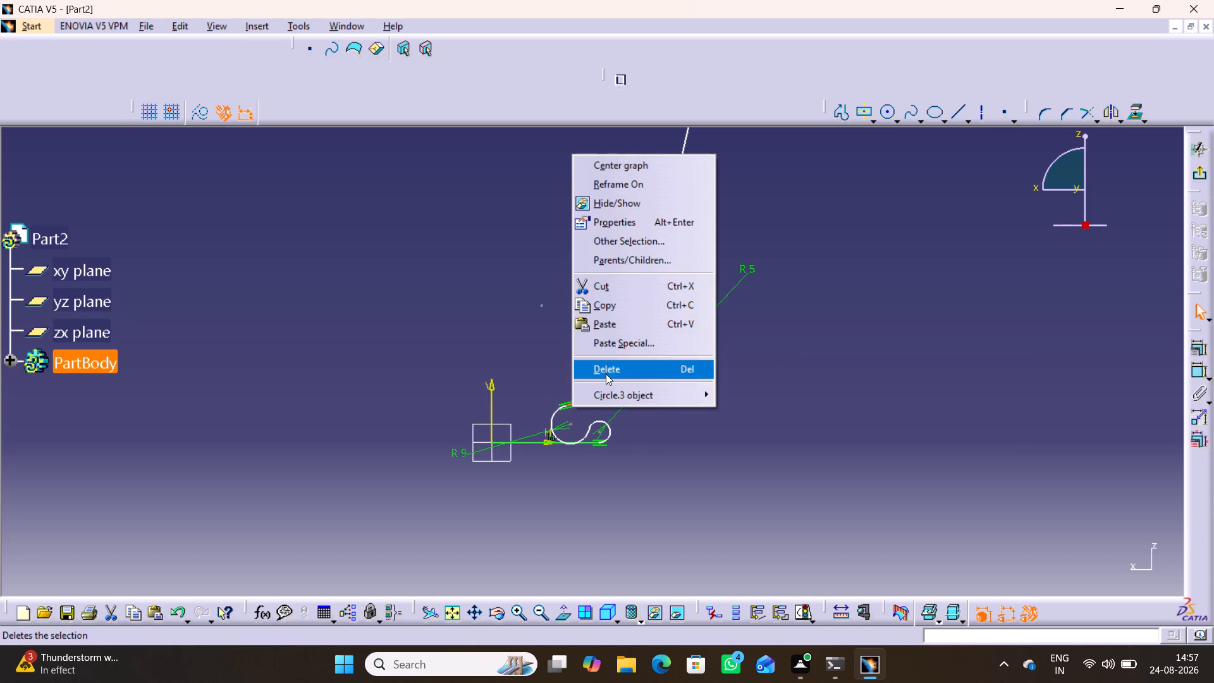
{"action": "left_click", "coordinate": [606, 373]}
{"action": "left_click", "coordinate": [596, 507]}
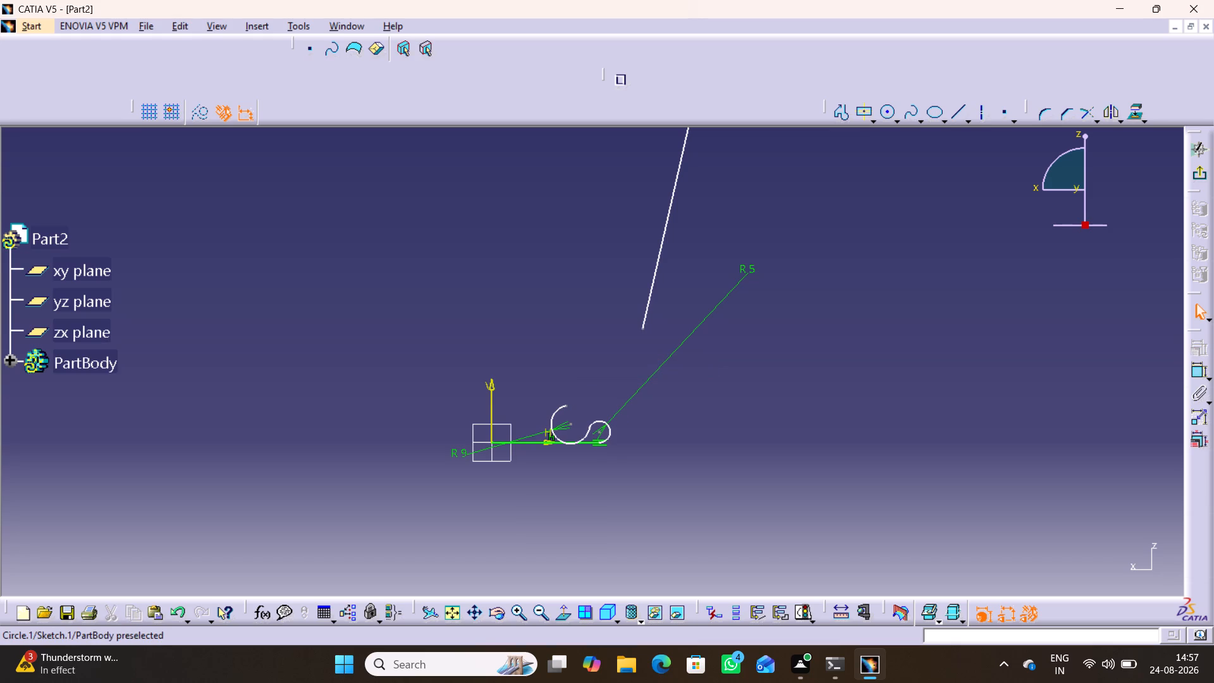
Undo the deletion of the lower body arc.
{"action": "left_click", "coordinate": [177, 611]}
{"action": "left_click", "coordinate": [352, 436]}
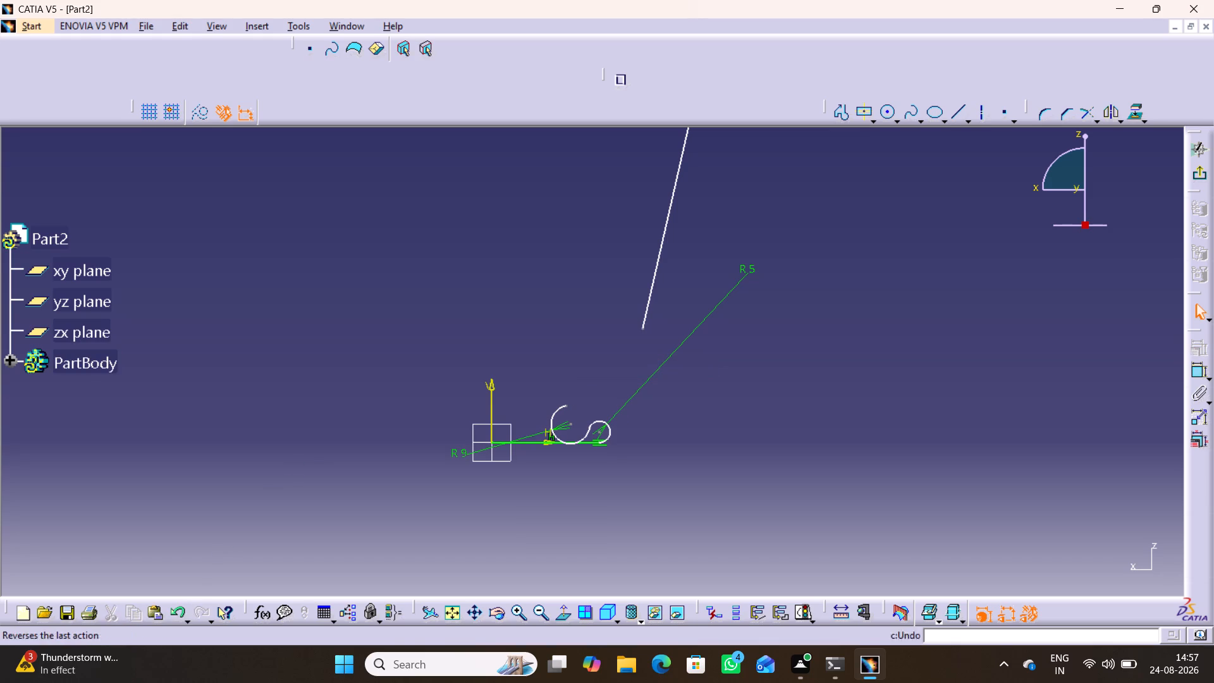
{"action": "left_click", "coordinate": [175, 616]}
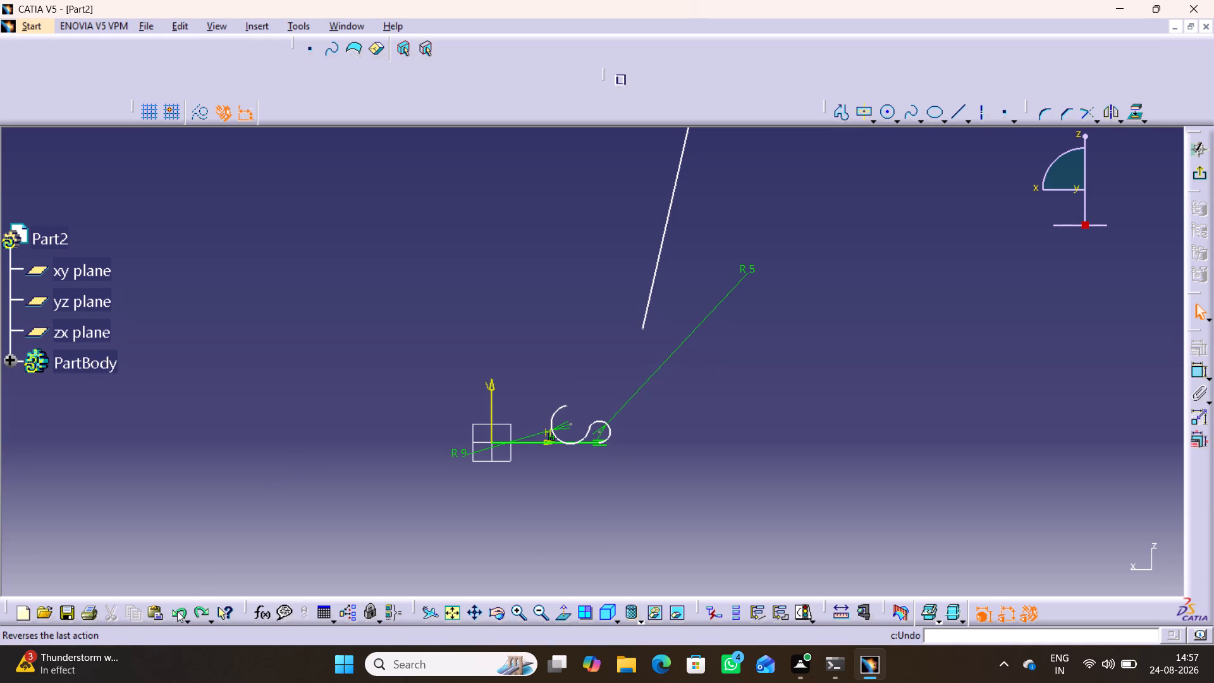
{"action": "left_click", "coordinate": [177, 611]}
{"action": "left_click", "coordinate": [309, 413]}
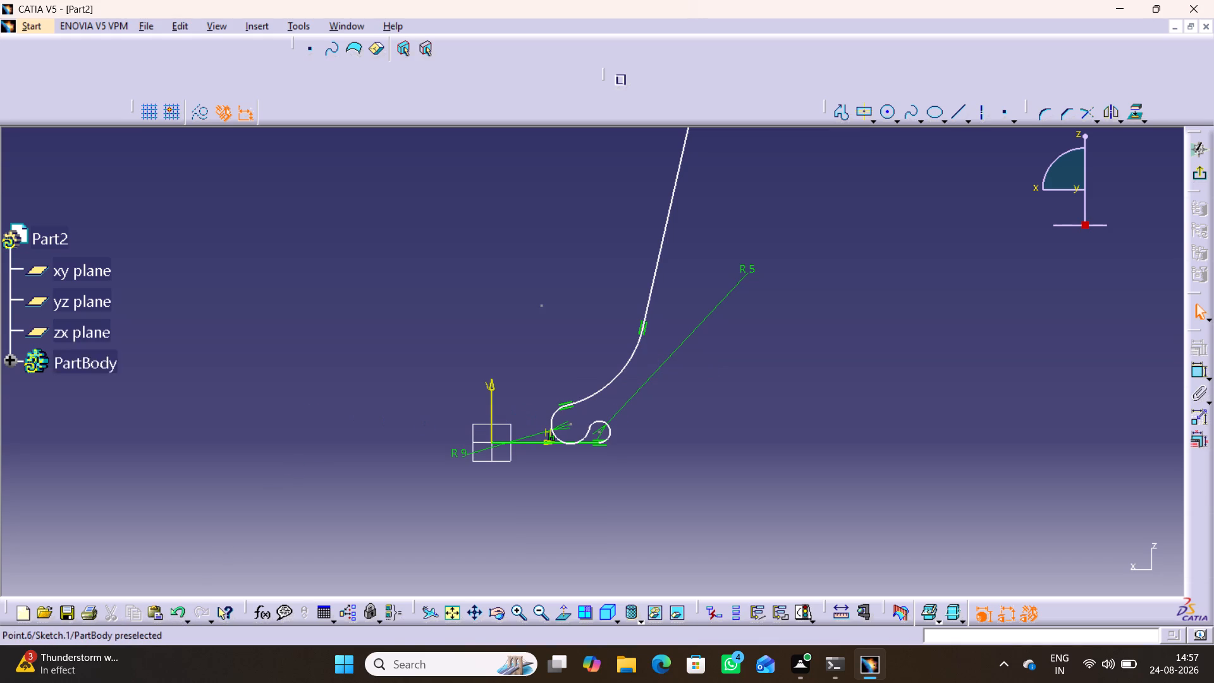
Delete the tangency constraint between the R 9 concave arc and the lower body arc.
{"action": "right_click", "coordinate": [575, 408]}
{"action": "left_click", "coordinate": [633, 369]}
{"action": "left_click", "coordinate": [642, 486]}
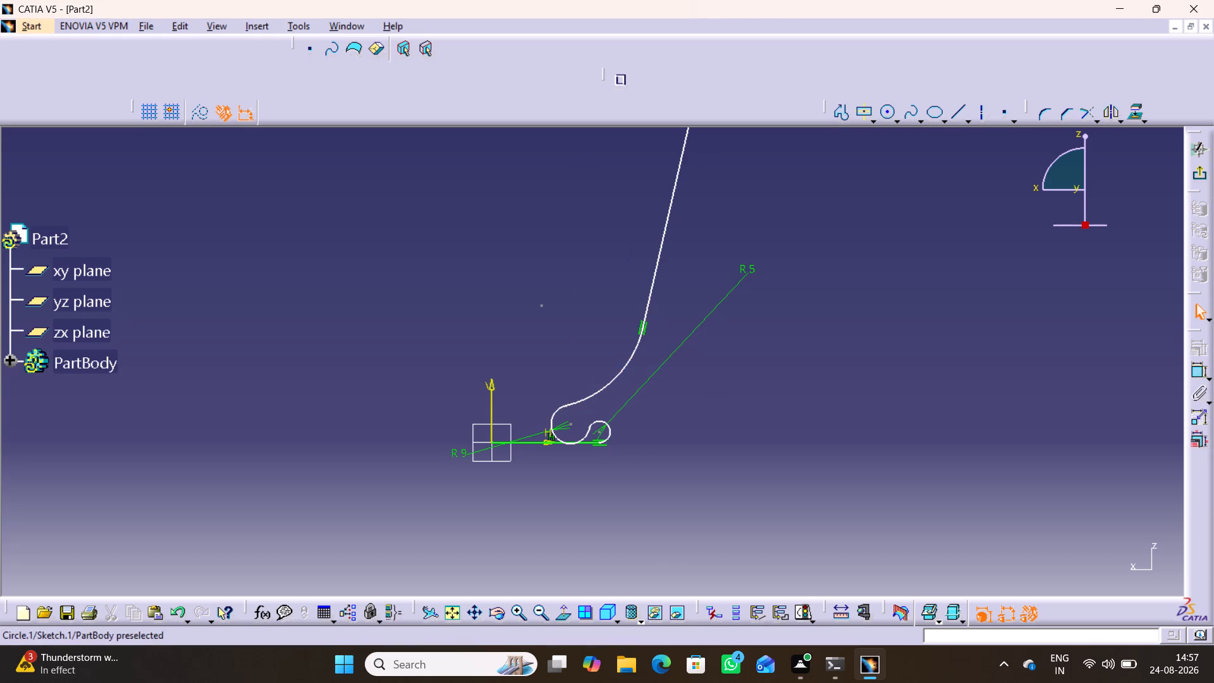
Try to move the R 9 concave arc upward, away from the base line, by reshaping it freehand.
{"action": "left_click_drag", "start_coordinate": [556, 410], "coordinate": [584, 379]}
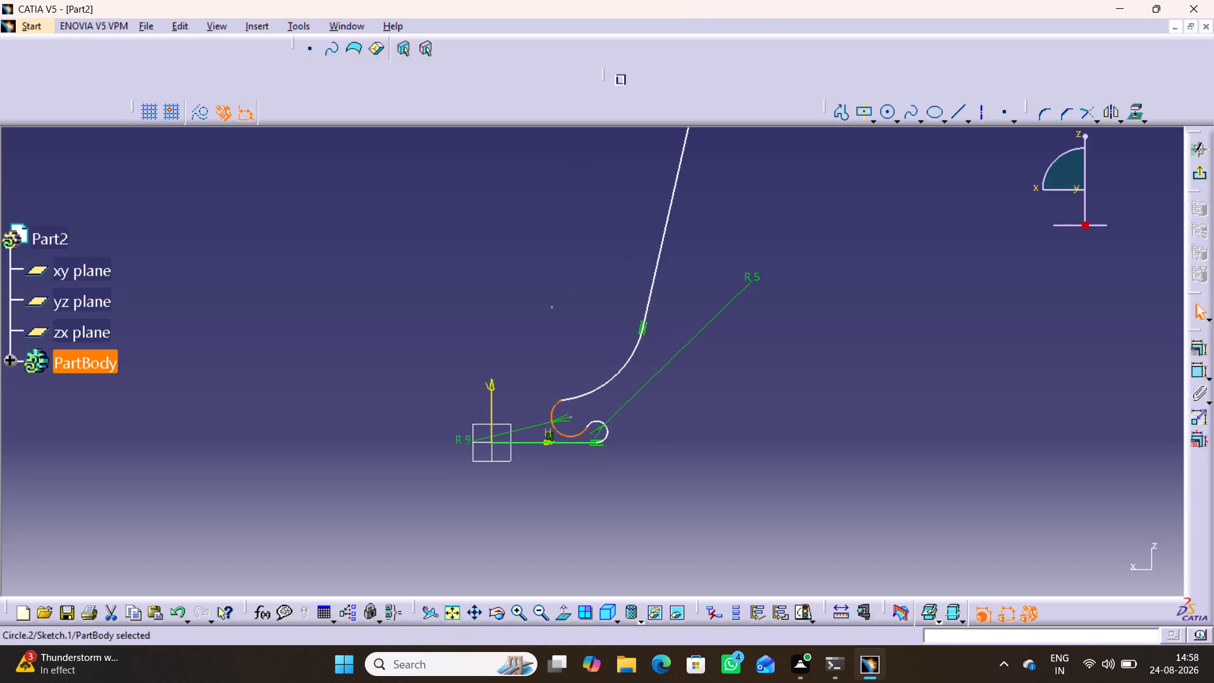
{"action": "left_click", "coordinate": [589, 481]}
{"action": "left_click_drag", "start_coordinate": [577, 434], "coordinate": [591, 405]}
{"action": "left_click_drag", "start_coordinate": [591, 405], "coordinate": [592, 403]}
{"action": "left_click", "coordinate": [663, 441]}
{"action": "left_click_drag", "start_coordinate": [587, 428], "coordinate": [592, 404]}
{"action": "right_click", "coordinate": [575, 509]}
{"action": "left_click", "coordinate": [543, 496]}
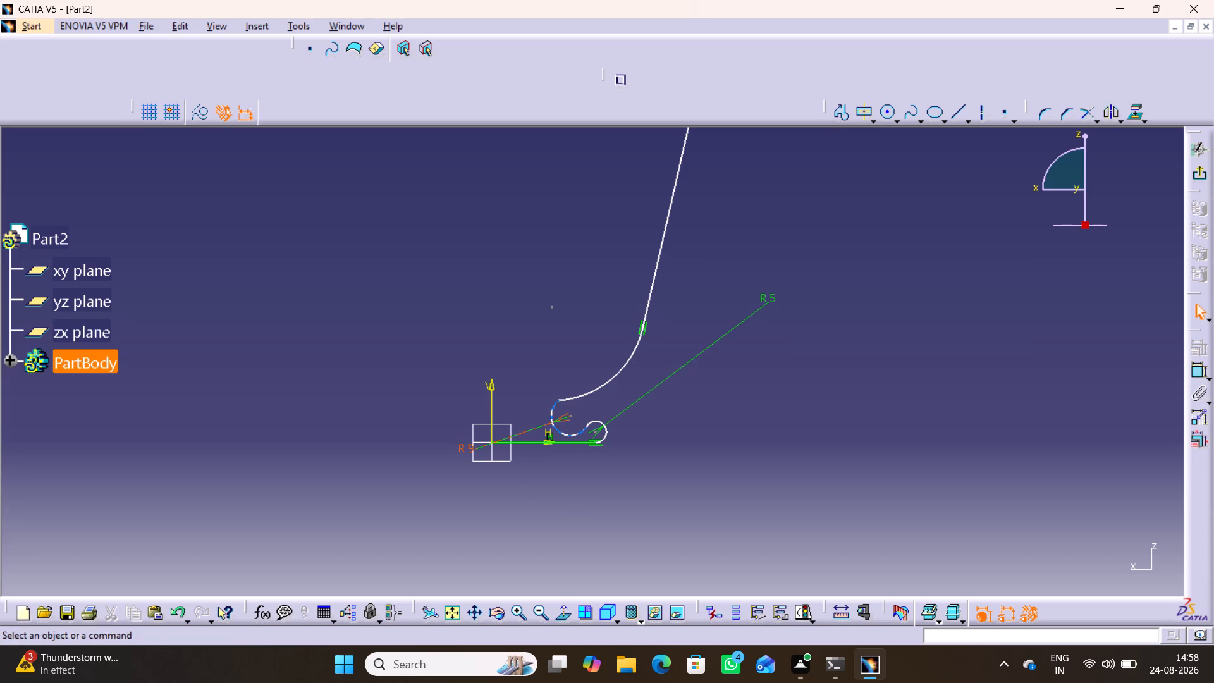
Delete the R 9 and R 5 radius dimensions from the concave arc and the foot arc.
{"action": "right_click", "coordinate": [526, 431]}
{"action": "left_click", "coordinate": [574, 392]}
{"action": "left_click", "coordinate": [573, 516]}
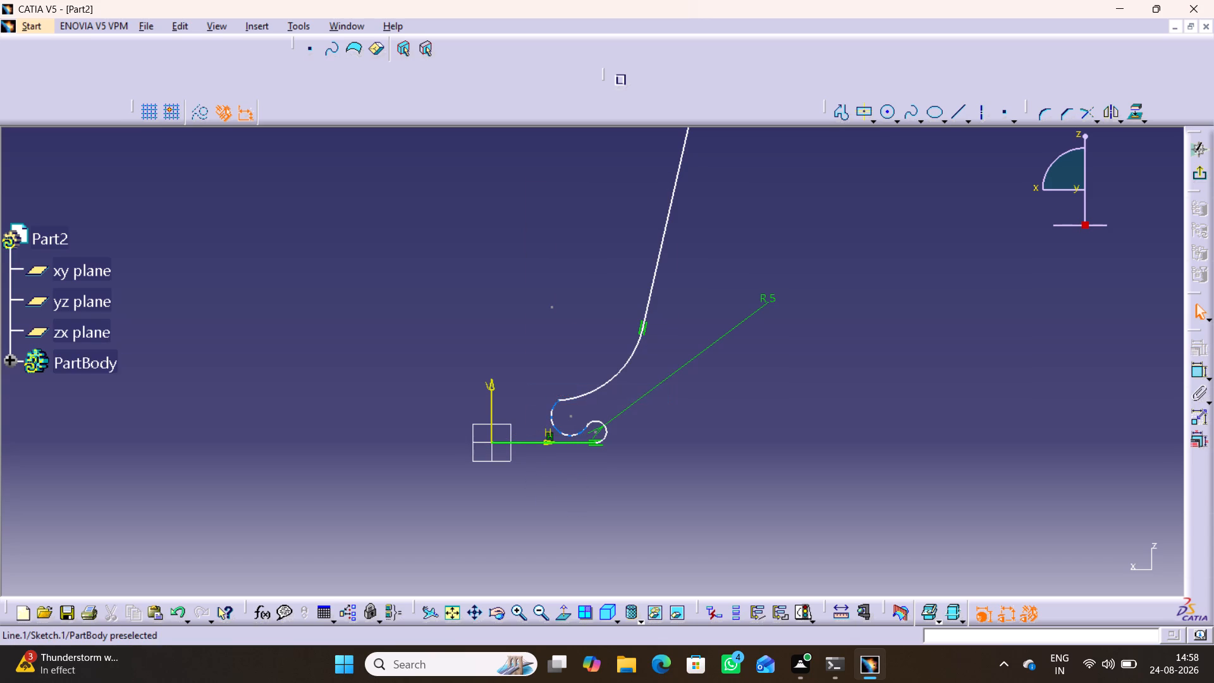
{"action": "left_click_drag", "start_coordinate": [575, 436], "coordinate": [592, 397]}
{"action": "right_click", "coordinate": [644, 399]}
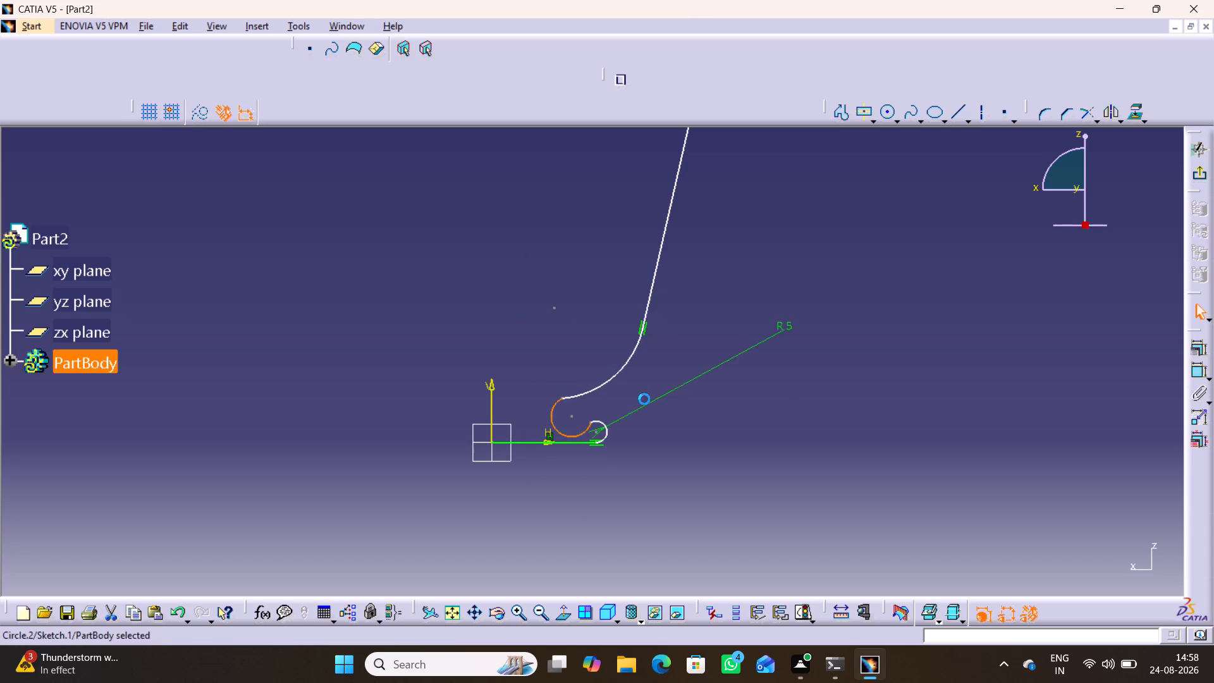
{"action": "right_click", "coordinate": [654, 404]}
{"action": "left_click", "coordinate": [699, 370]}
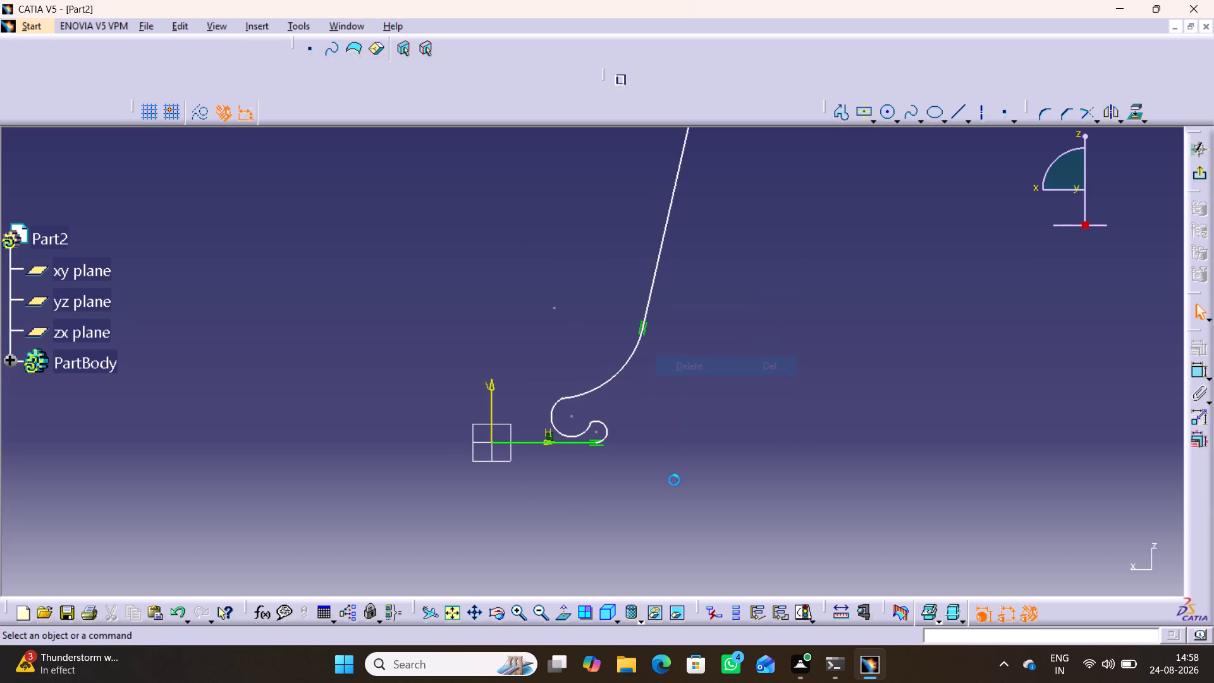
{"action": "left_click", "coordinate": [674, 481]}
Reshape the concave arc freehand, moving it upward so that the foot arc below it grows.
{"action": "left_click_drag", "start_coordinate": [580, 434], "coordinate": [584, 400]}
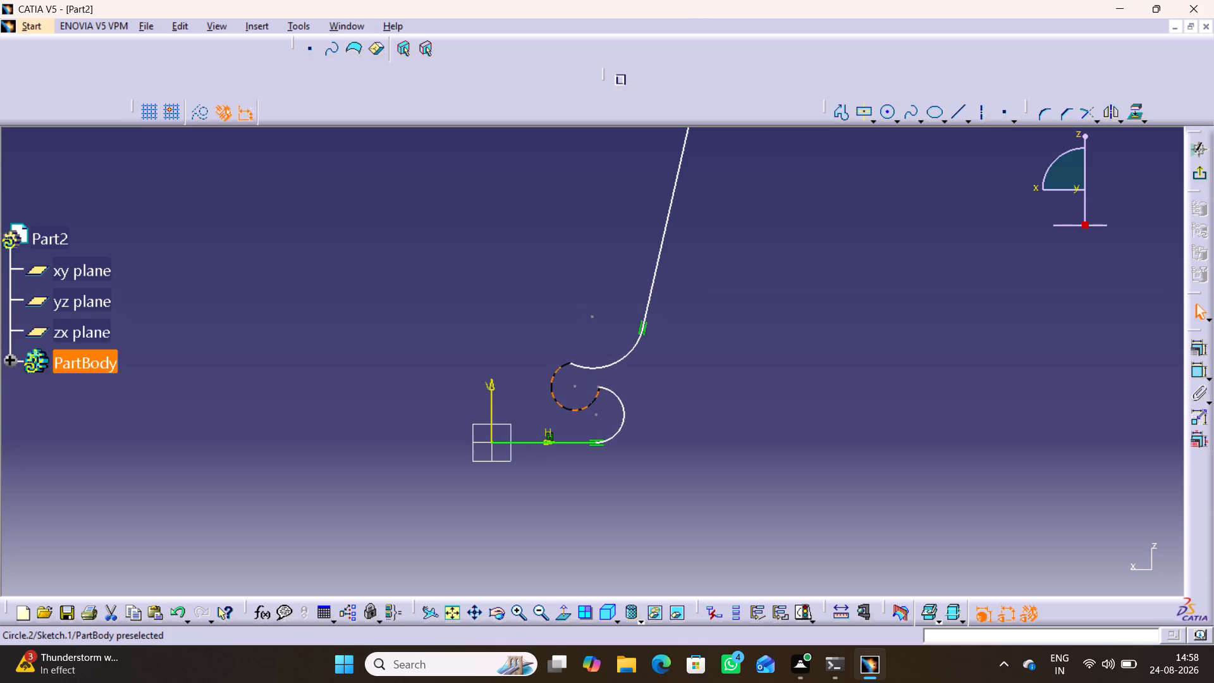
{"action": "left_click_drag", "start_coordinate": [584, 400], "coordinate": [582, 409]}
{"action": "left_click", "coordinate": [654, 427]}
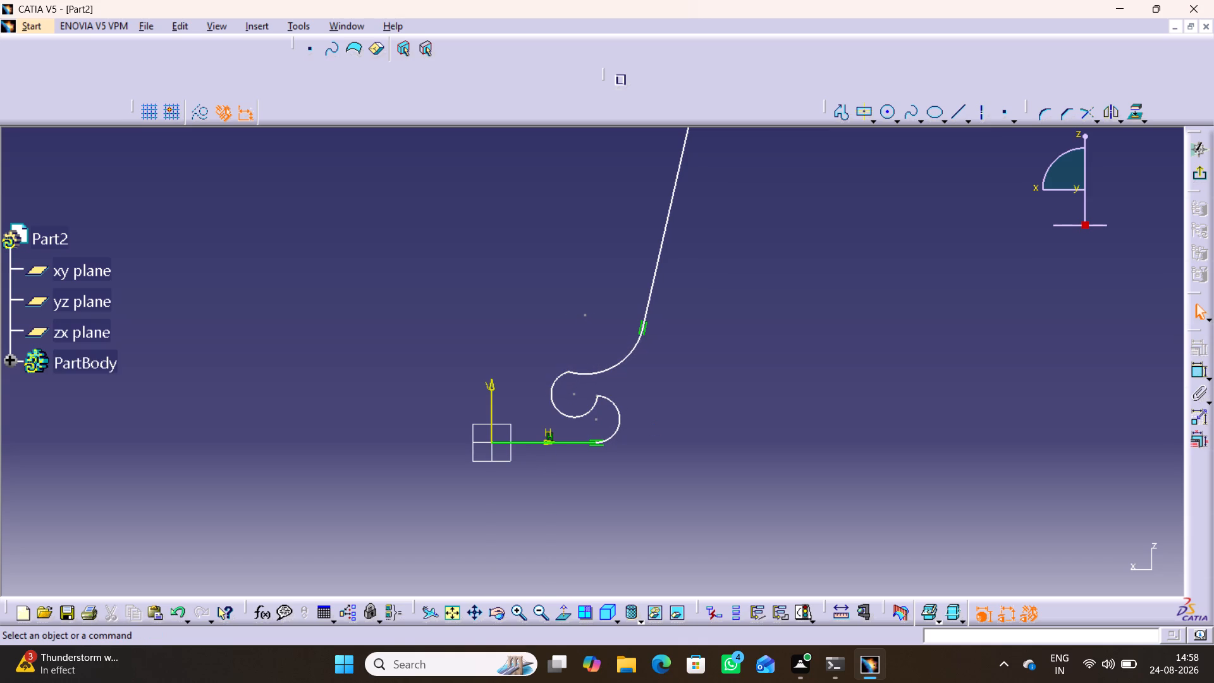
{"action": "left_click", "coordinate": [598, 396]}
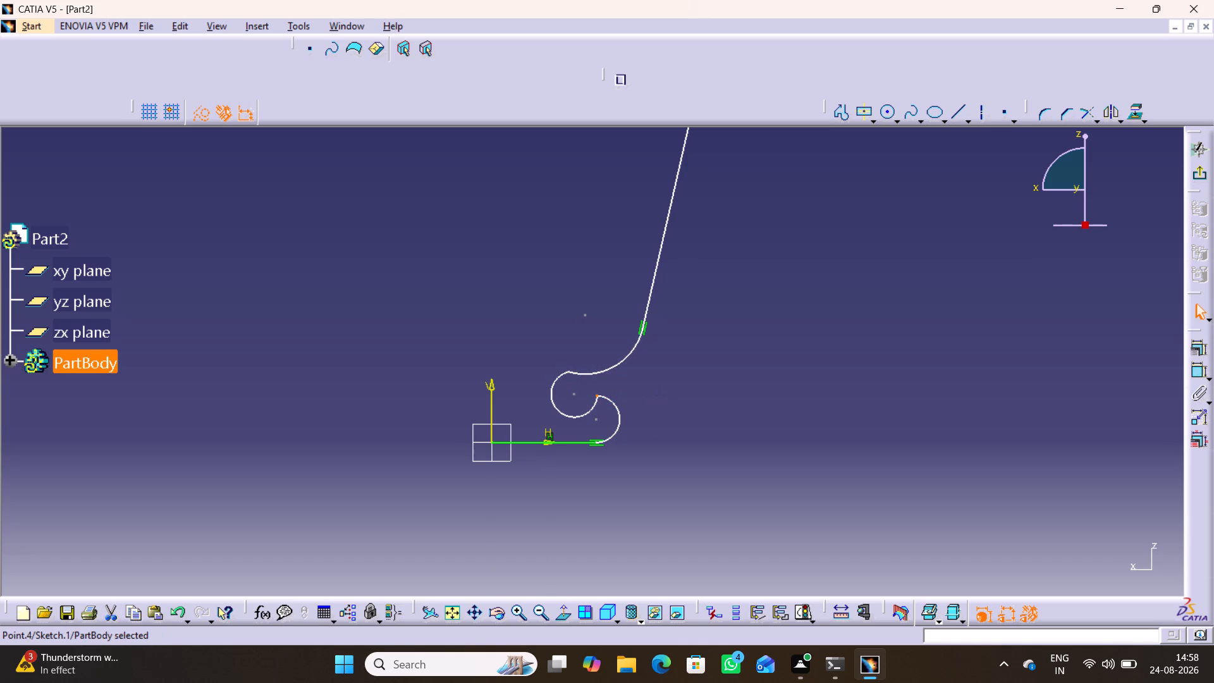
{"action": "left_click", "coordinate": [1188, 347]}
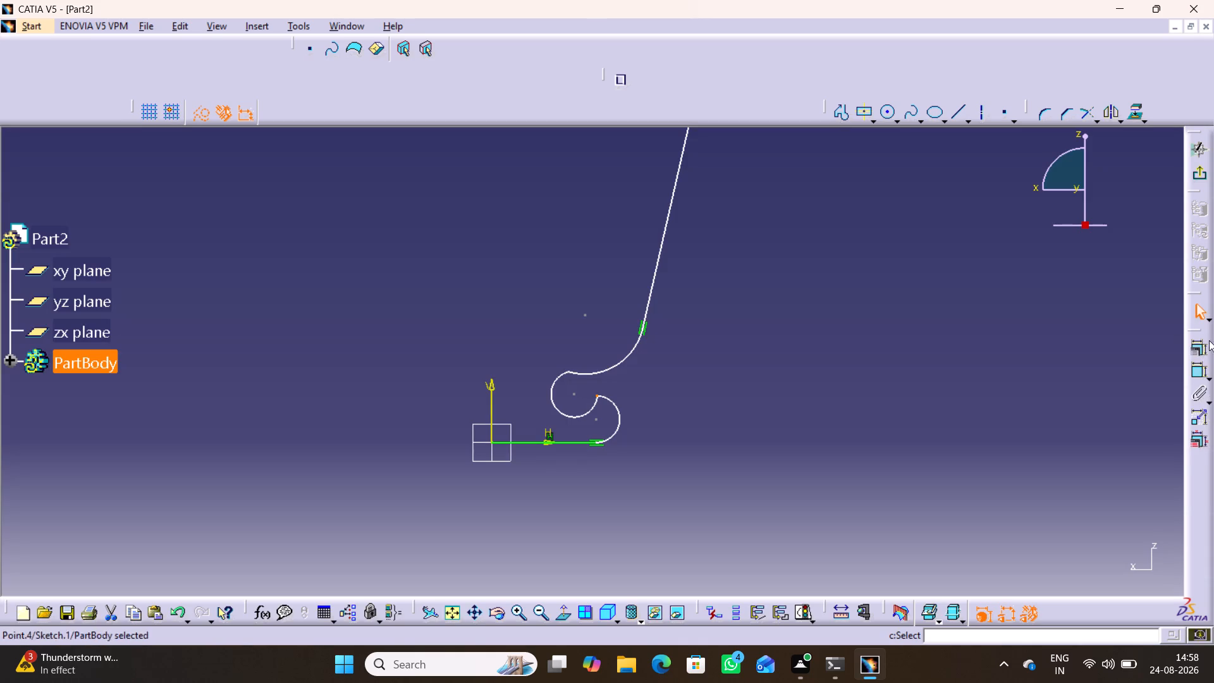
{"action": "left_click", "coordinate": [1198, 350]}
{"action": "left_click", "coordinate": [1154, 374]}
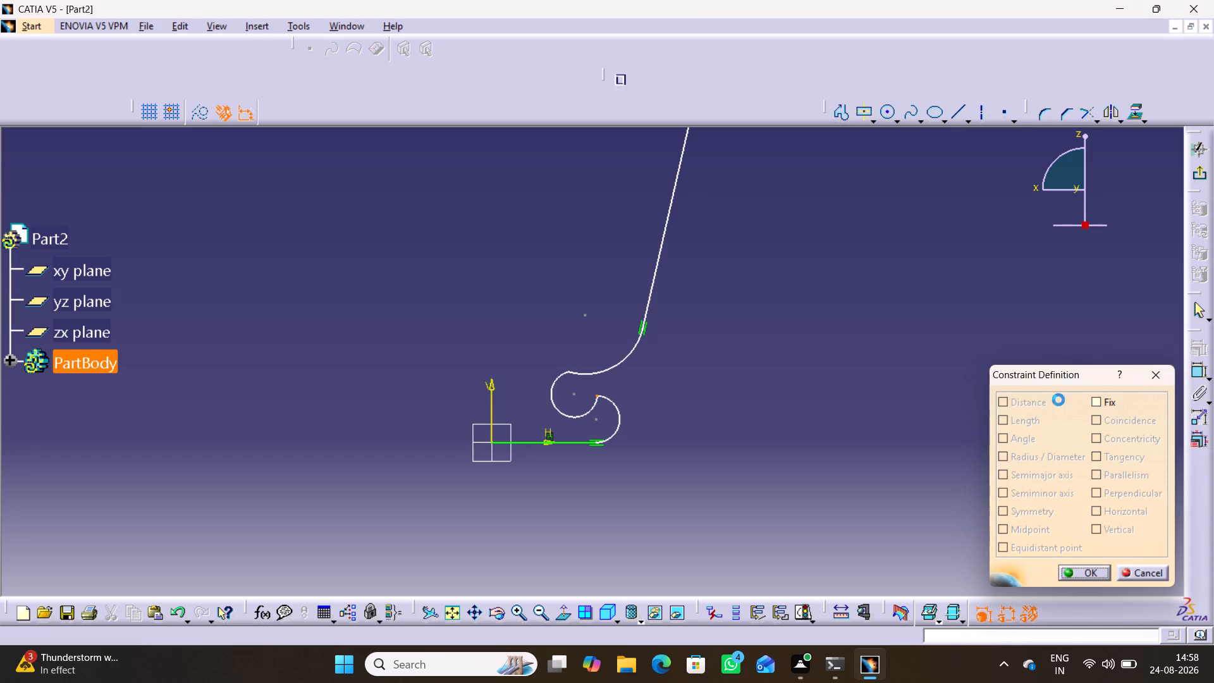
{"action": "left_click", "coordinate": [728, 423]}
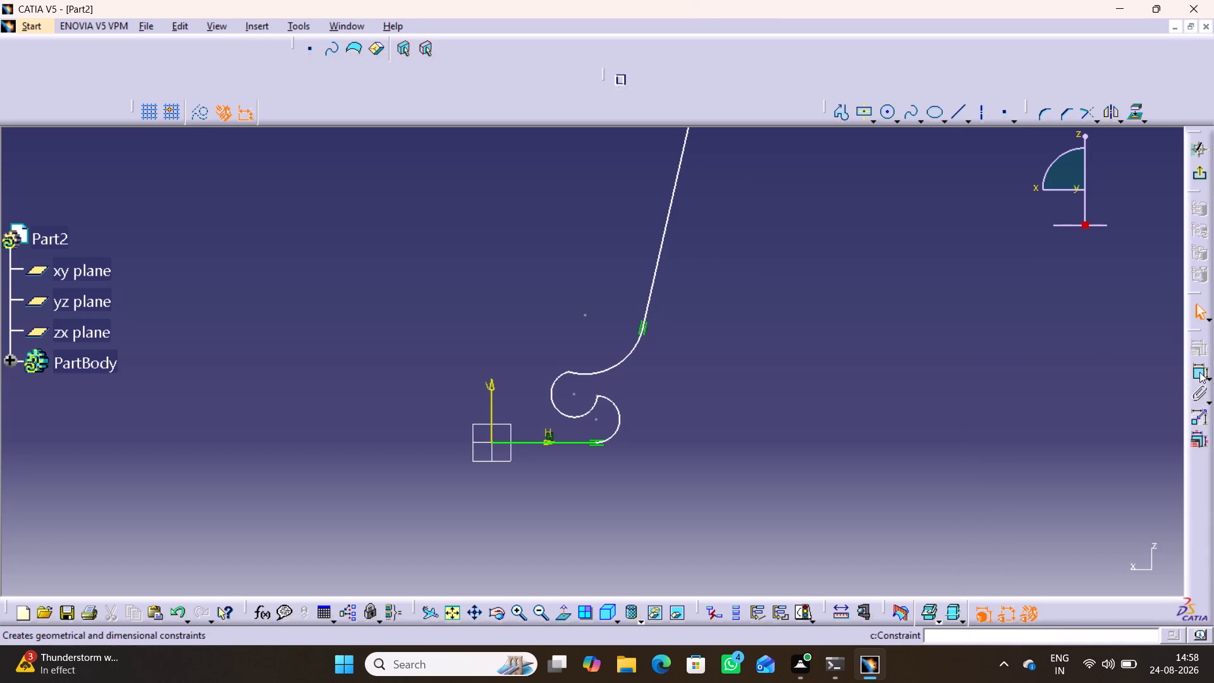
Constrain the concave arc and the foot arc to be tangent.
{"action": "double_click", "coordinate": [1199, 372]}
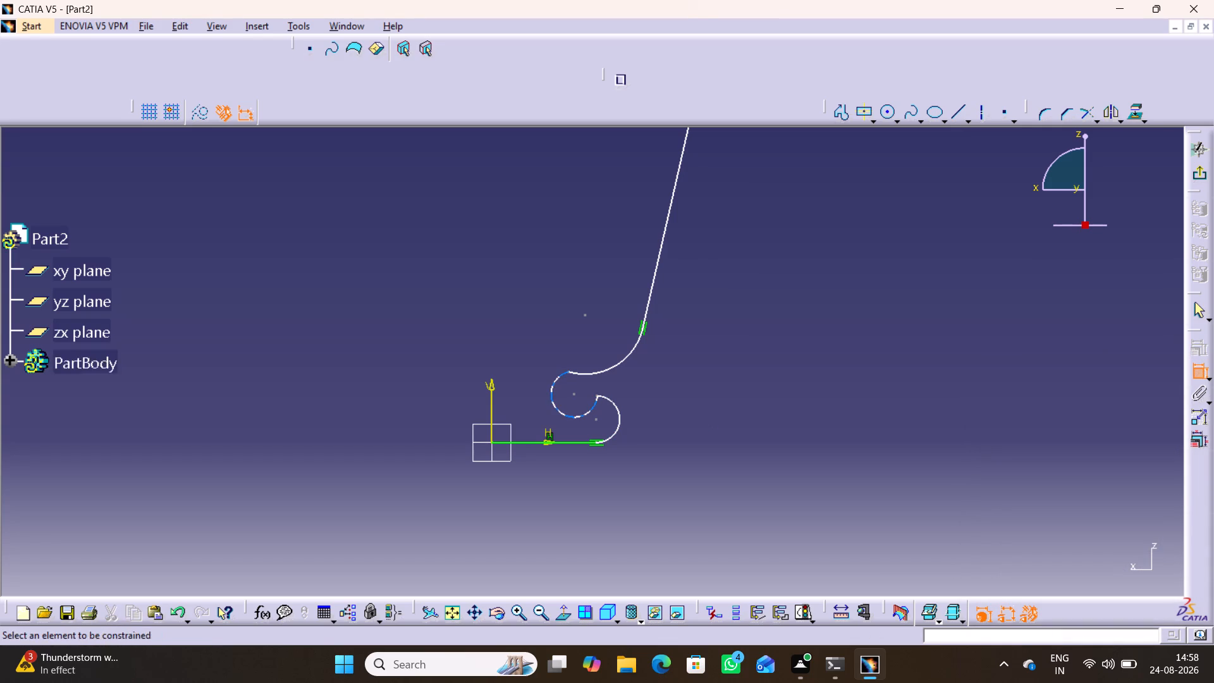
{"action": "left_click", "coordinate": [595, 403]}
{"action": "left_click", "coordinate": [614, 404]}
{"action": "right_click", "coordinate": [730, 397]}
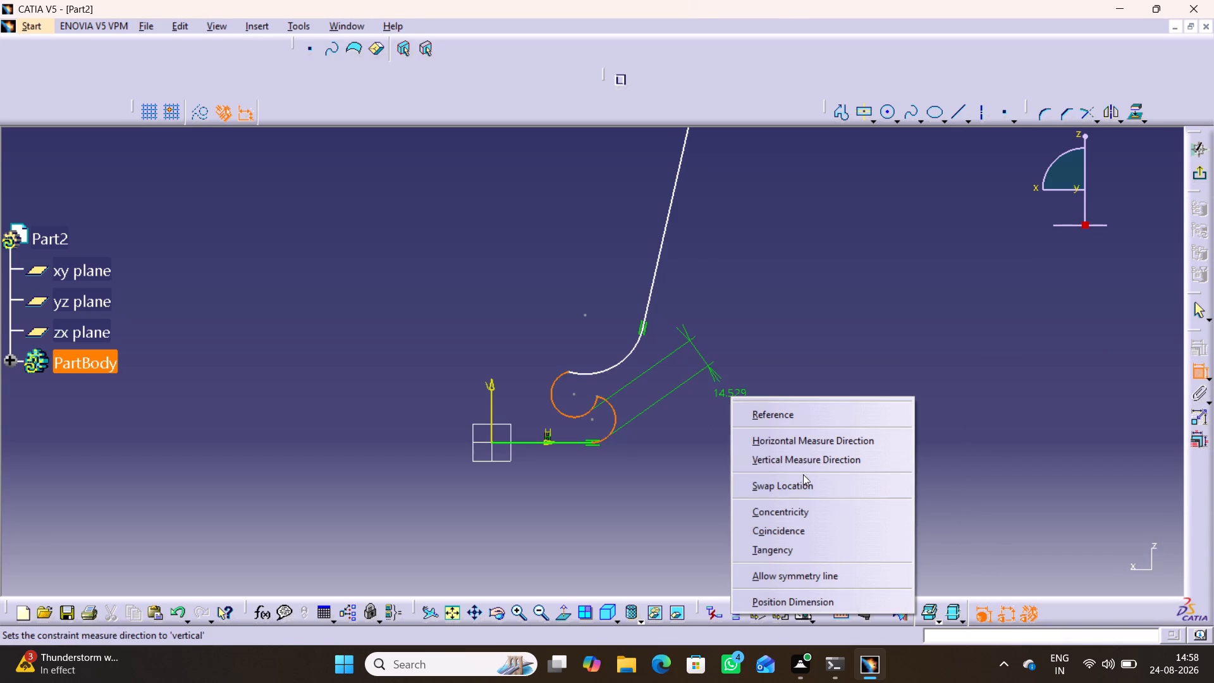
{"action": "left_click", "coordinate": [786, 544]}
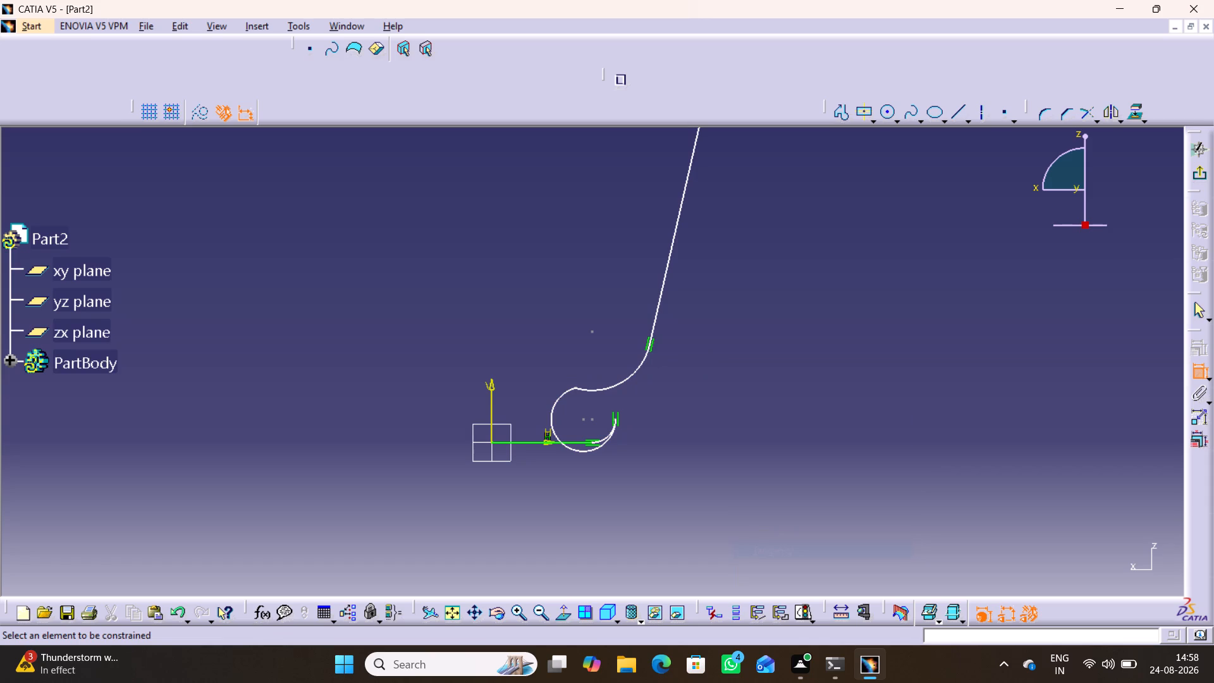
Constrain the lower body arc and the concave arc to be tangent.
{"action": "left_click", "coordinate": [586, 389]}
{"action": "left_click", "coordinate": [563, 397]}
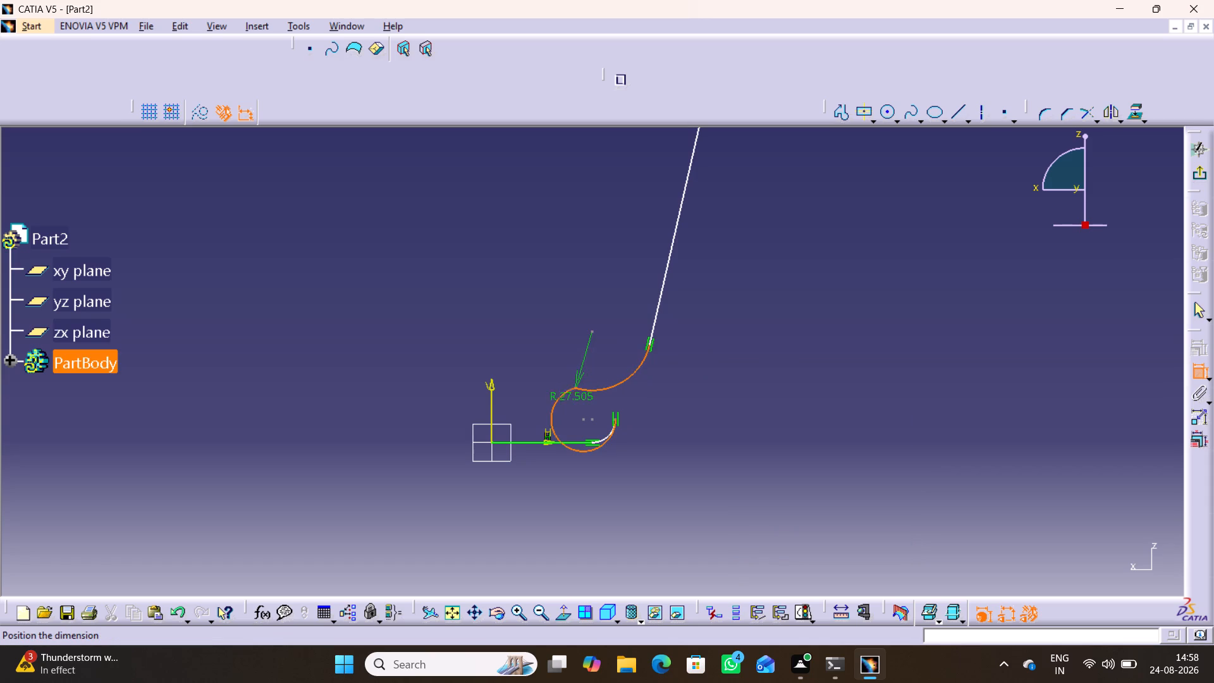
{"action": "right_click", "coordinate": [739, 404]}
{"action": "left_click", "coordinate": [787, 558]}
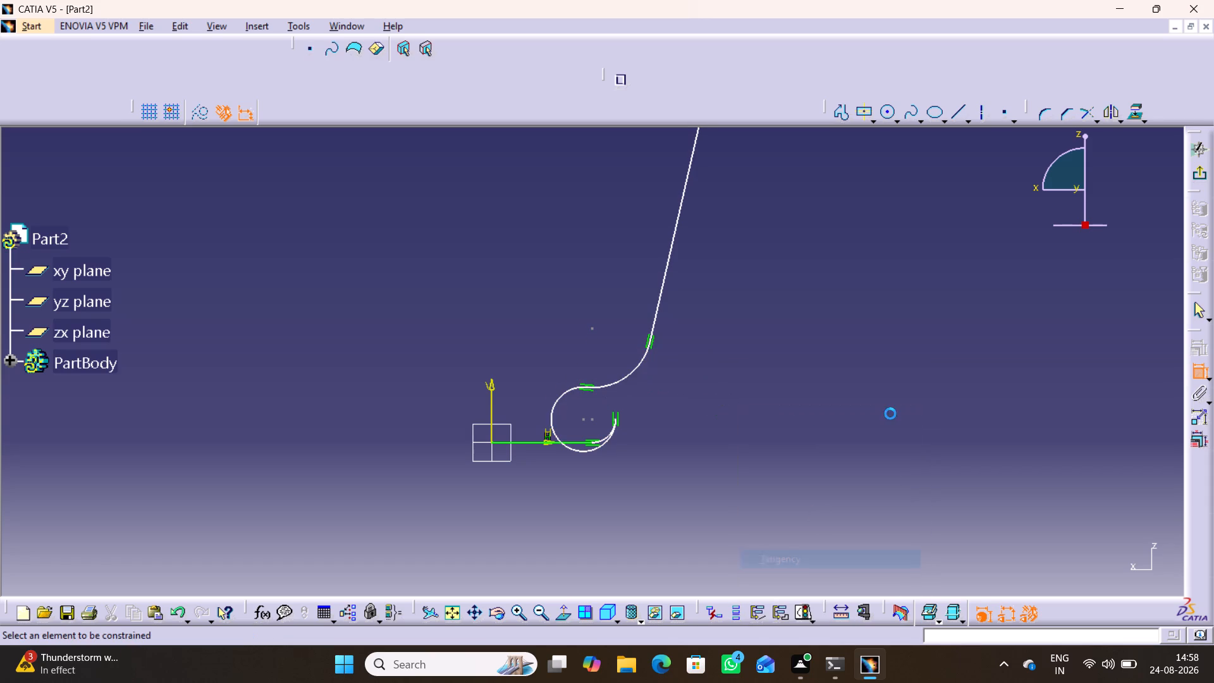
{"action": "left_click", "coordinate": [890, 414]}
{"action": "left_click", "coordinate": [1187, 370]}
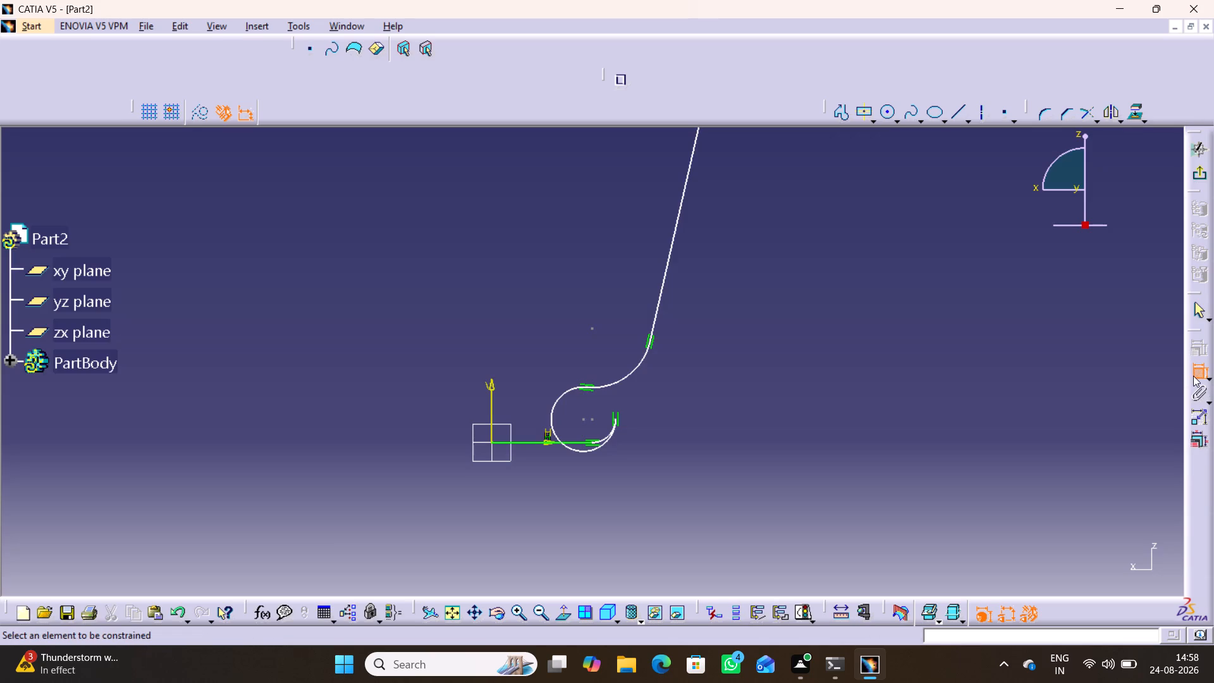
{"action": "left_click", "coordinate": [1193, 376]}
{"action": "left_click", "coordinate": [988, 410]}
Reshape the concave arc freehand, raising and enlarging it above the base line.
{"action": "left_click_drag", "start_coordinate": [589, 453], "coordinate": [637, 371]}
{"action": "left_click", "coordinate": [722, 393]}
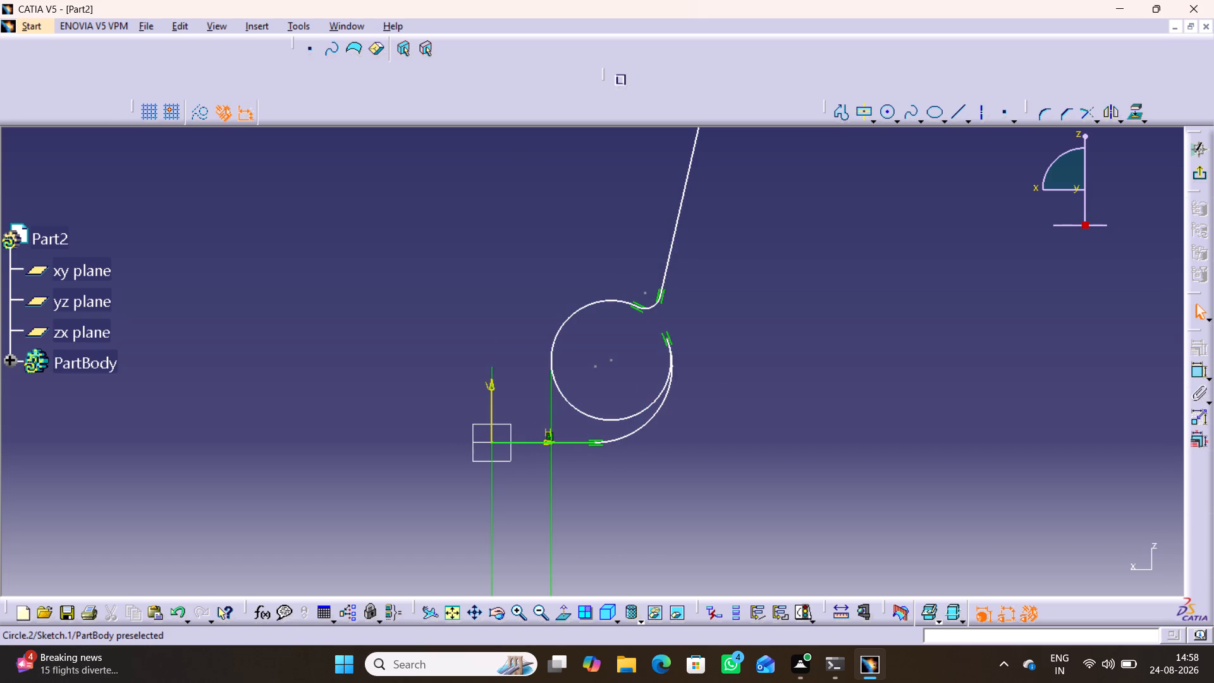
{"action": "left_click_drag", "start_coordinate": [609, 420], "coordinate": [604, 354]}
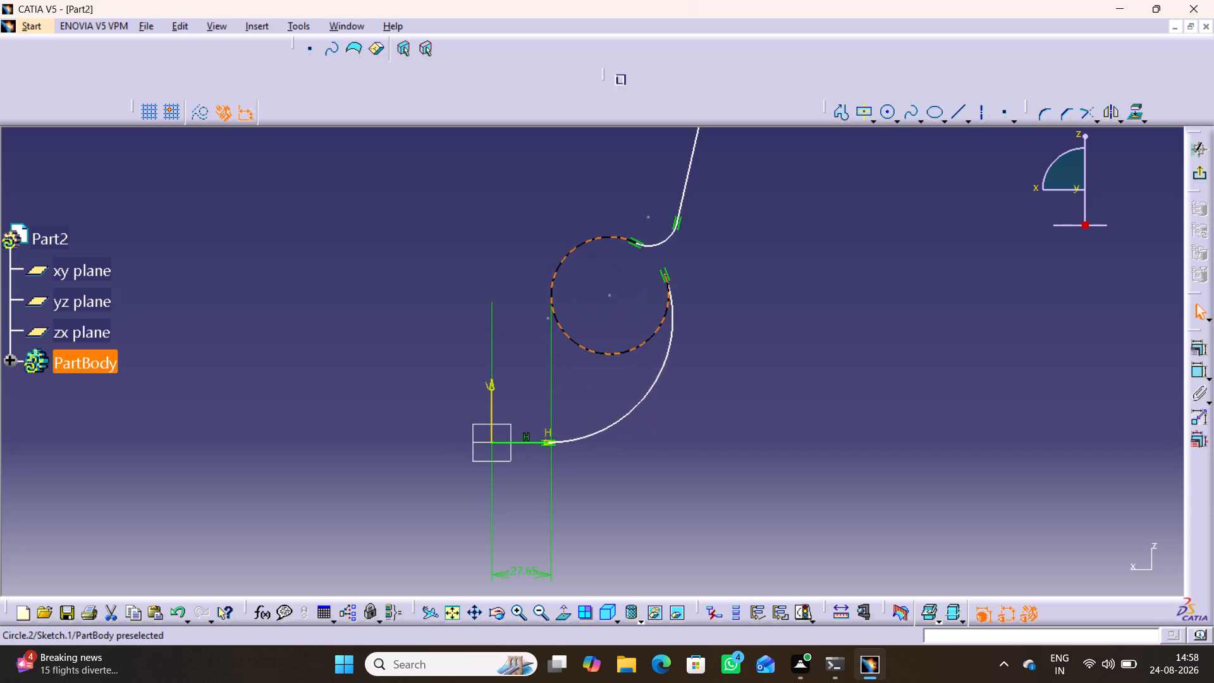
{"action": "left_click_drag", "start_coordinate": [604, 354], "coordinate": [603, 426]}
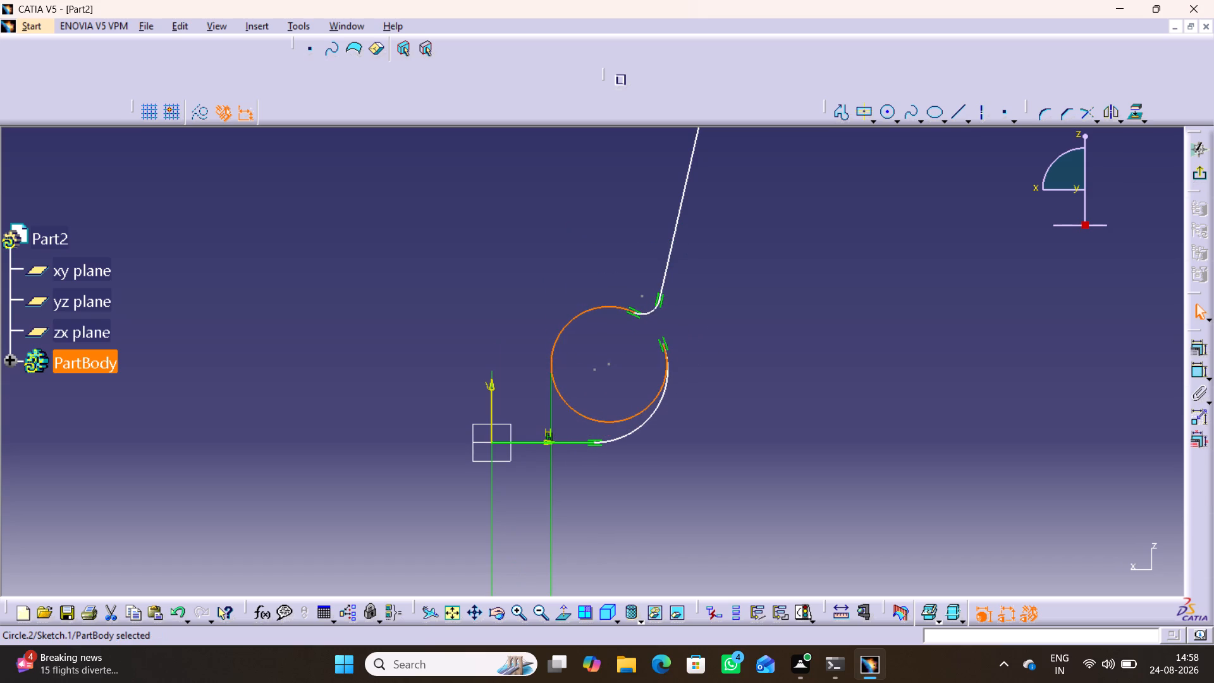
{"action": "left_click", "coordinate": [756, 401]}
Delete the entire sketched profile with all its constraints, leaving only the sketch axes.
{"action": "middle_click_drag", "start_coordinate": [688, 375], "coordinate": [742, 514]}
{"action": "right_click", "coordinate": [688, 375]}
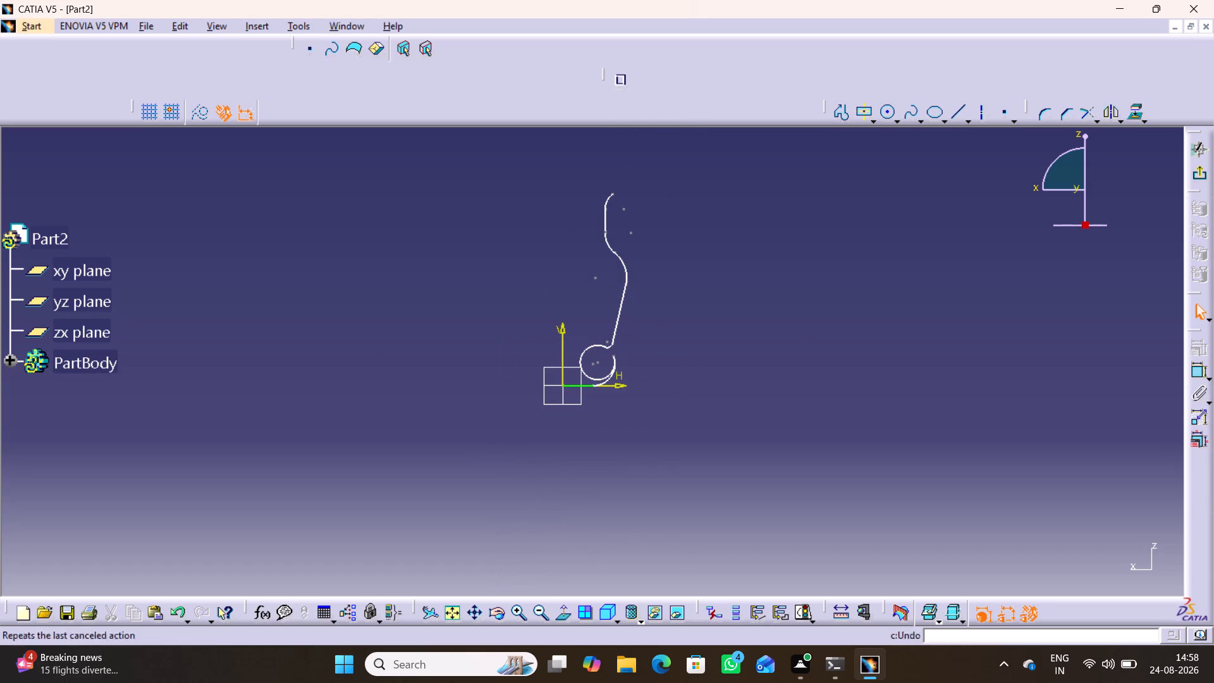
{"action": "left_click_drag", "start_coordinate": [665, 485], "coordinate": [477, 173]}
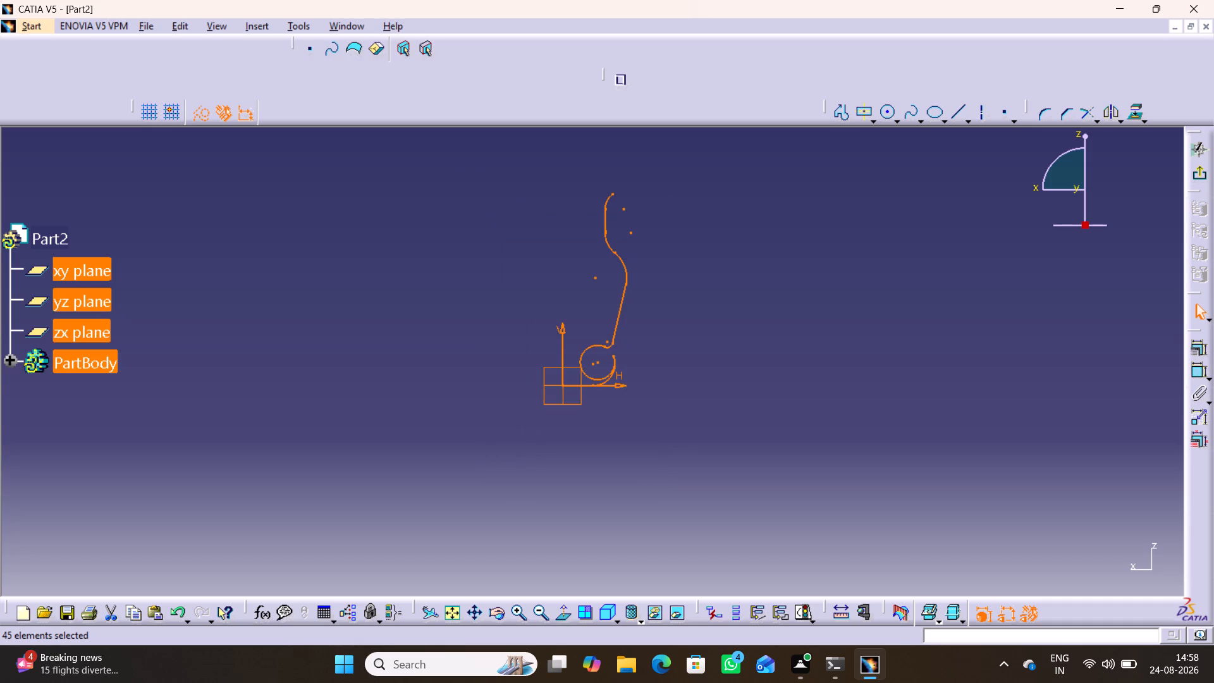
{"action": "key", "text": "Delete"}
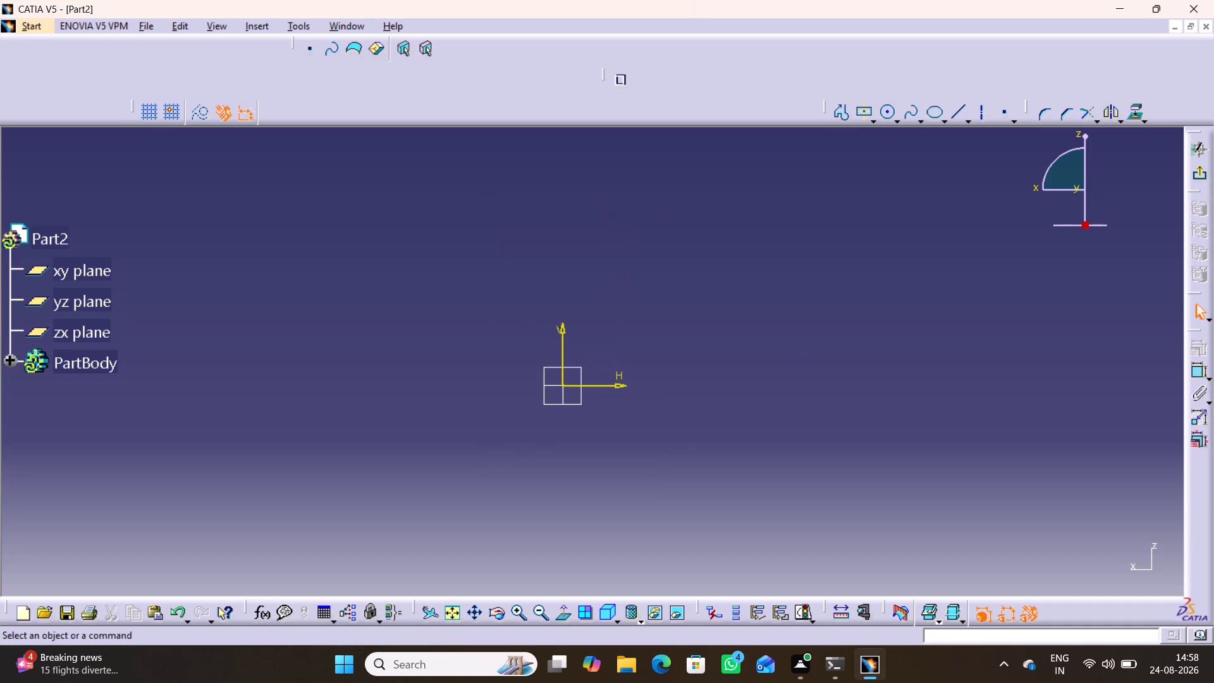
{"action": "left_click", "coordinate": [761, 386]}
Draw a new profile from the origin: a horizontal base line, a tangent foot arc, and a reversed concave tangent arc above it.
{"action": "left_click", "coordinate": [849, 113]}
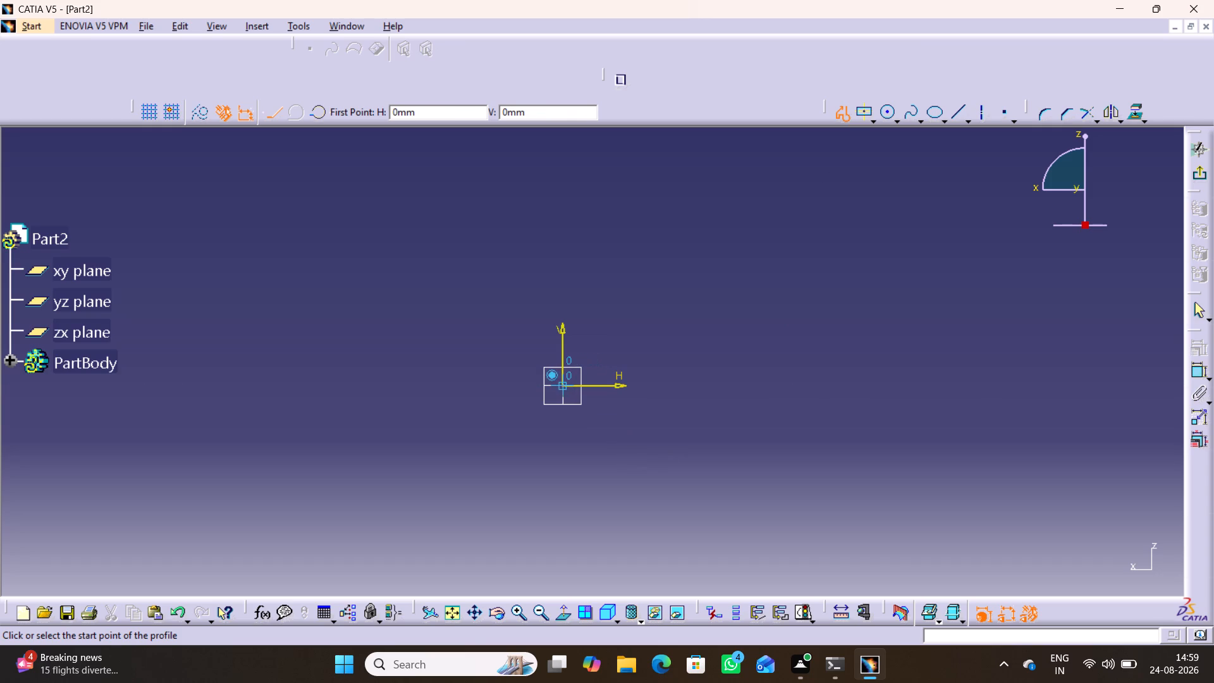
{"action": "left_click", "coordinate": [561, 383]}
{"action": "left_click", "coordinate": [672, 388]}
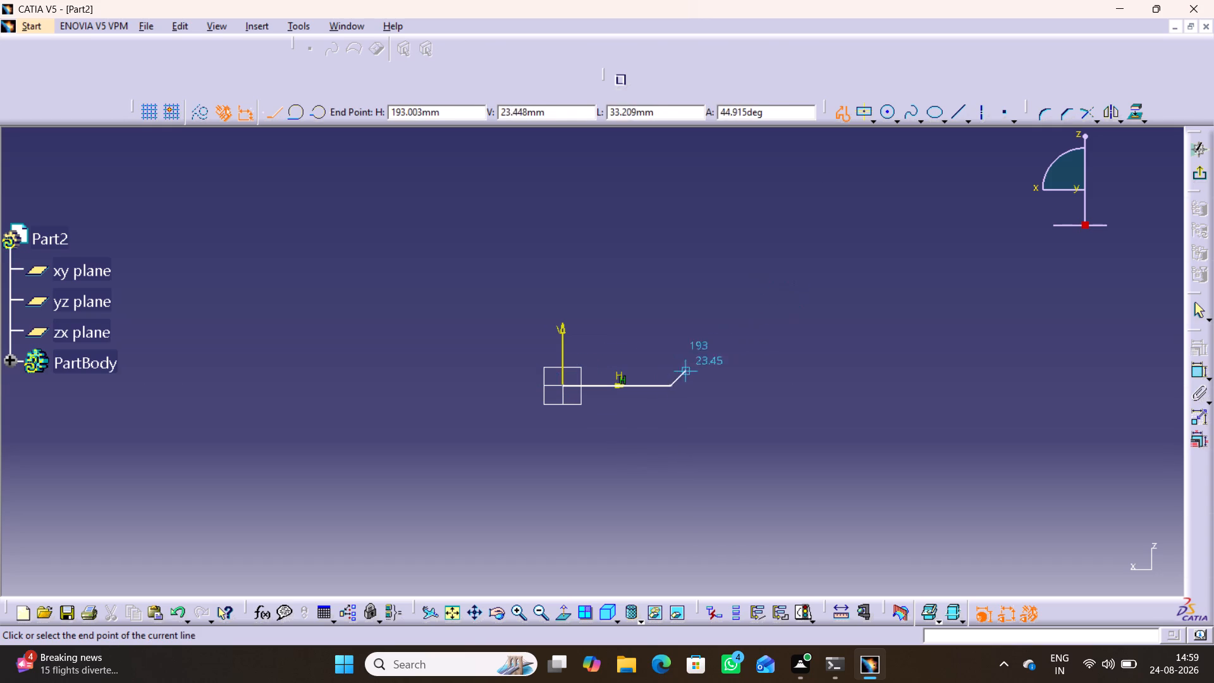
{"action": "left_click_drag", "start_coordinate": [670, 385], "coordinate": [703, 381]}
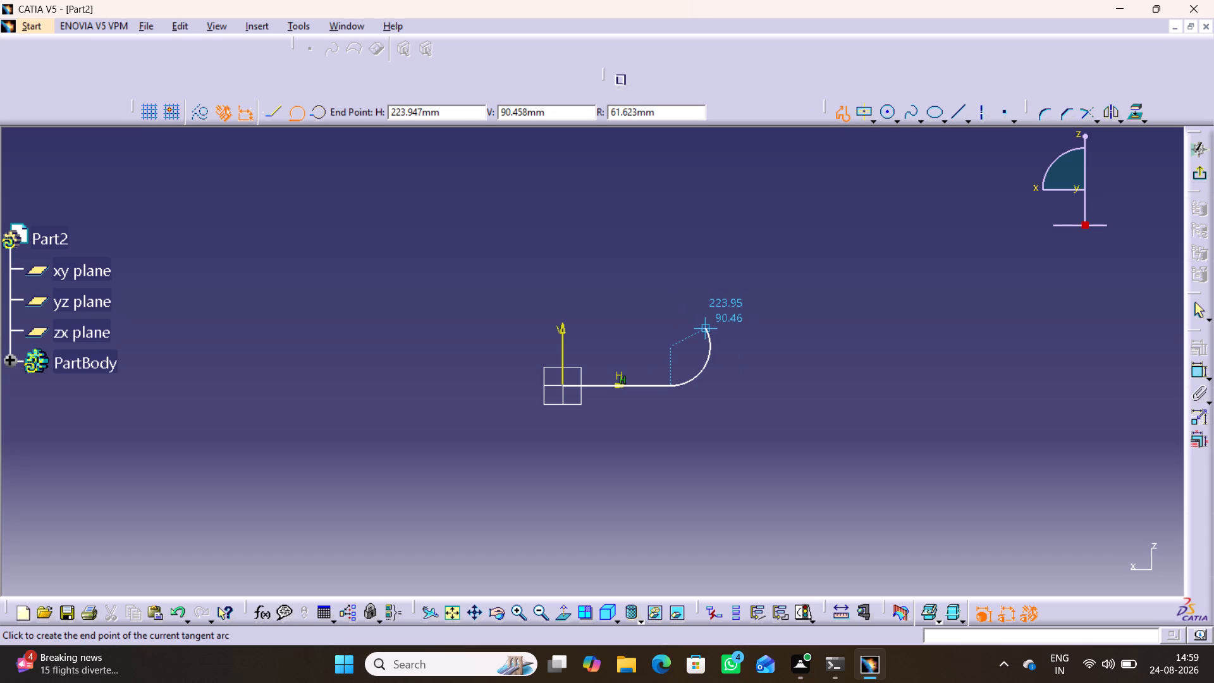
{"action": "left_click", "coordinate": [701, 325]}
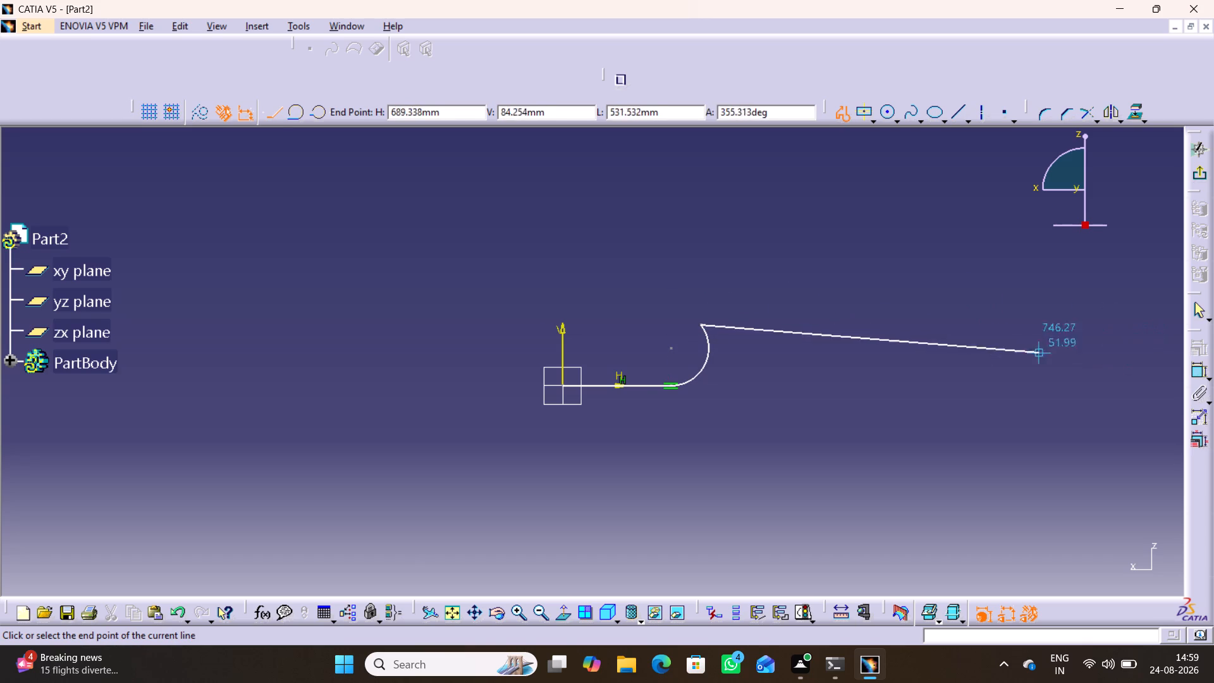
{"action": "left_click_drag", "start_coordinate": [697, 320], "coordinate": [618, 302]}
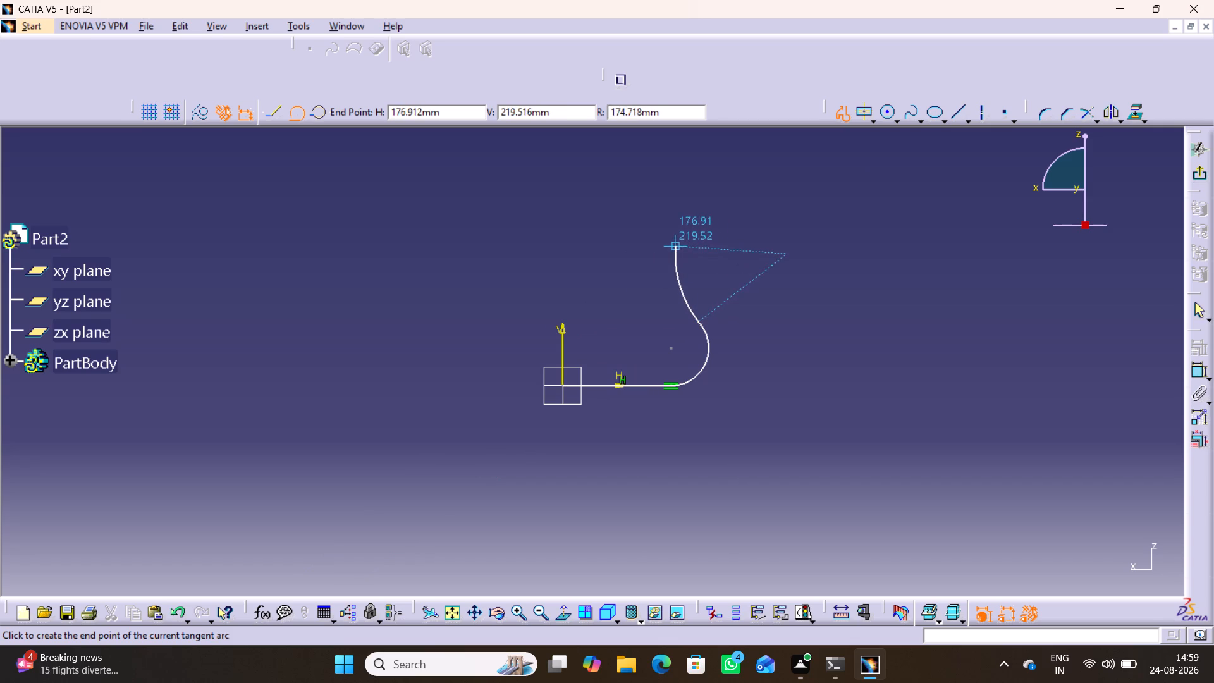
{"action": "left_click", "coordinate": [694, 240]}
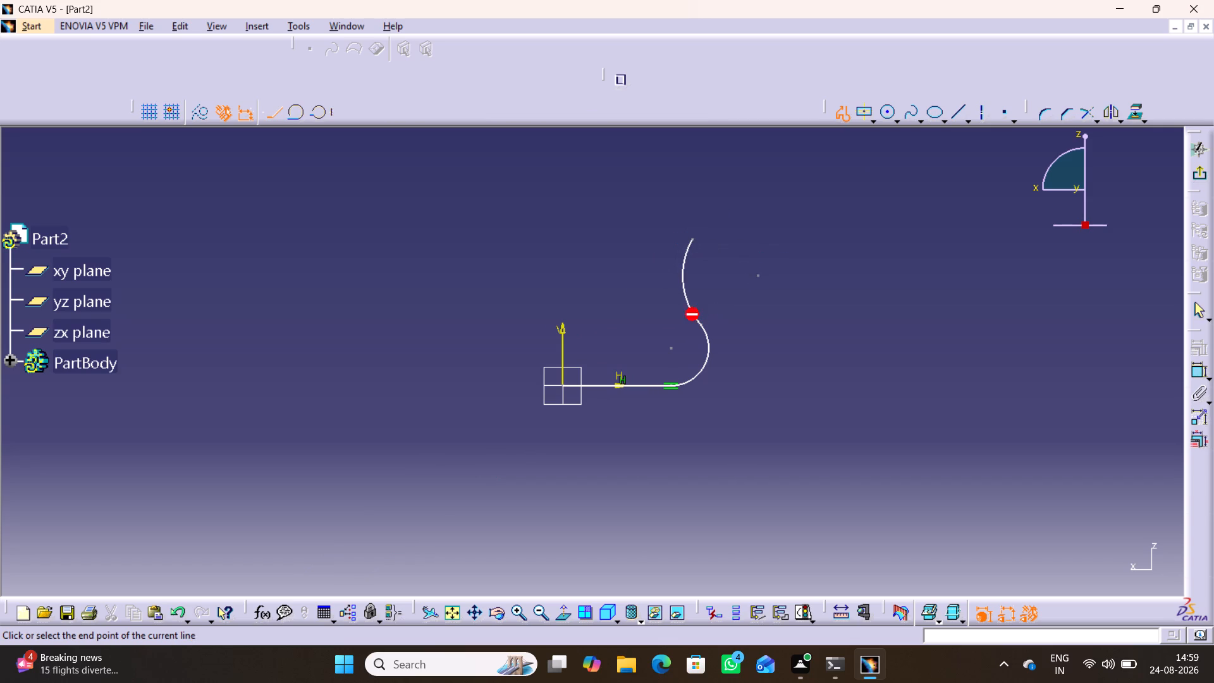
{"action": "left_click", "coordinate": [1199, 307]}
{"action": "left_click", "coordinate": [916, 386]}
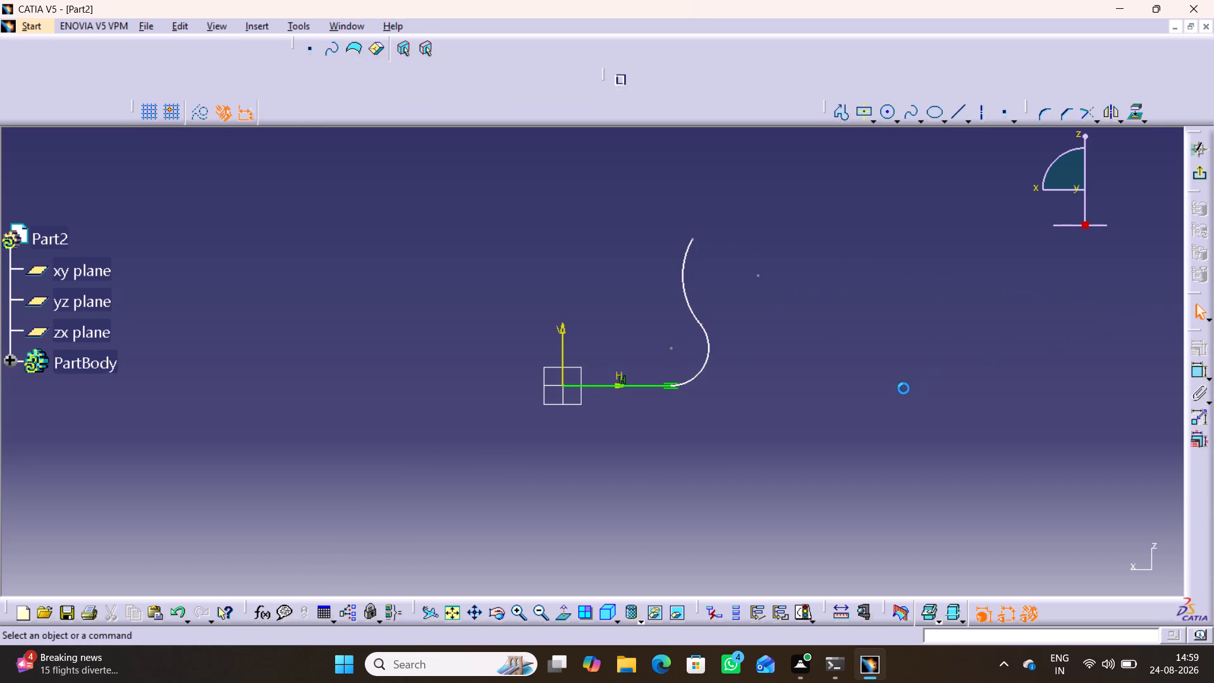
Reshape the profile freehand, shrinking the foot arc and shifting the concave arc inward so a slanted line separates them.
{"action": "left_click_drag", "start_coordinate": [702, 326], "coordinate": [692, 324]}
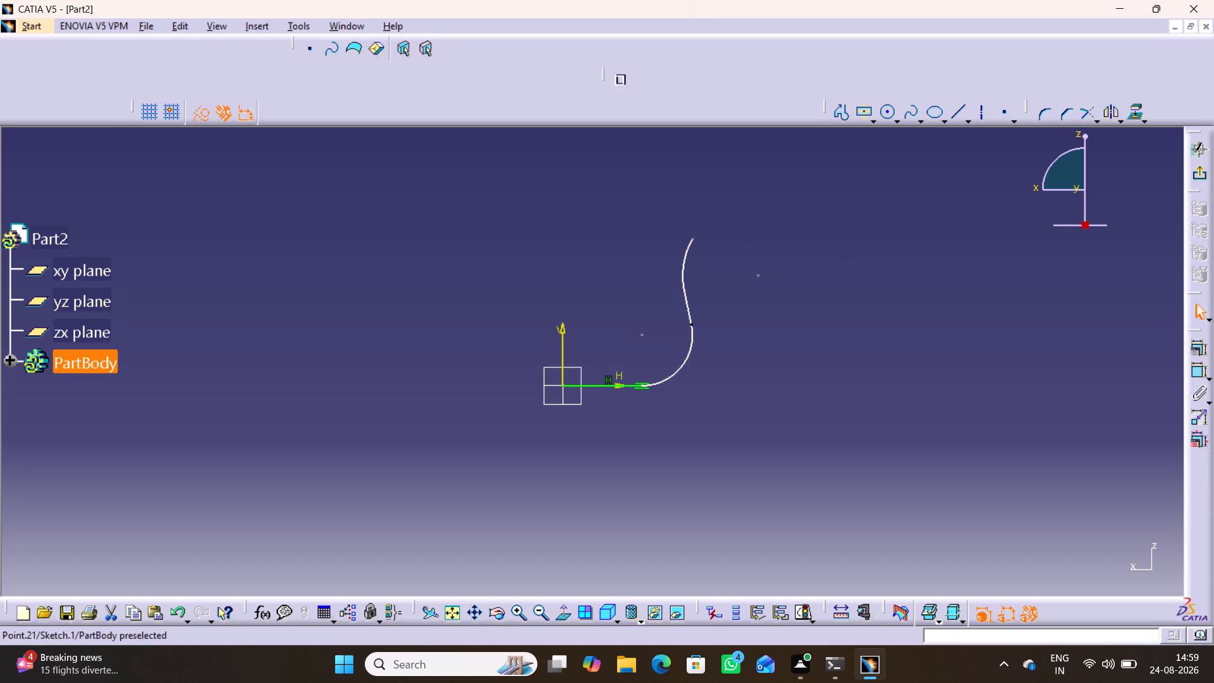
{"action": "left_click_drag", "start_coordinate": [692, 324], "coordinate": [720, 324]}
{"action": "left_click_drag", "start_coordinate": [706, 331], "coordinate": [702, 328]}
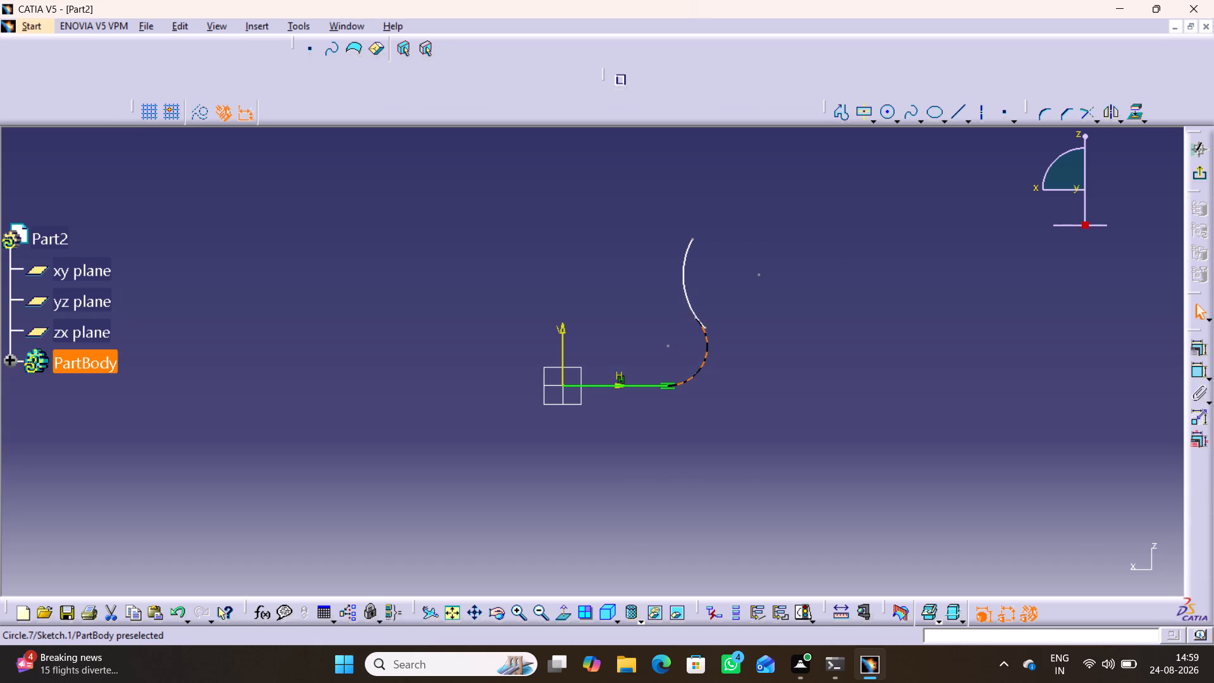
{"action": "left_click_drag", "start_coordinate": [702, 328], "coordinate": [716, 329]}
{"action": "left_click_drag", "start_coordinate": [701, 309], "coordinate": [679, 309]}
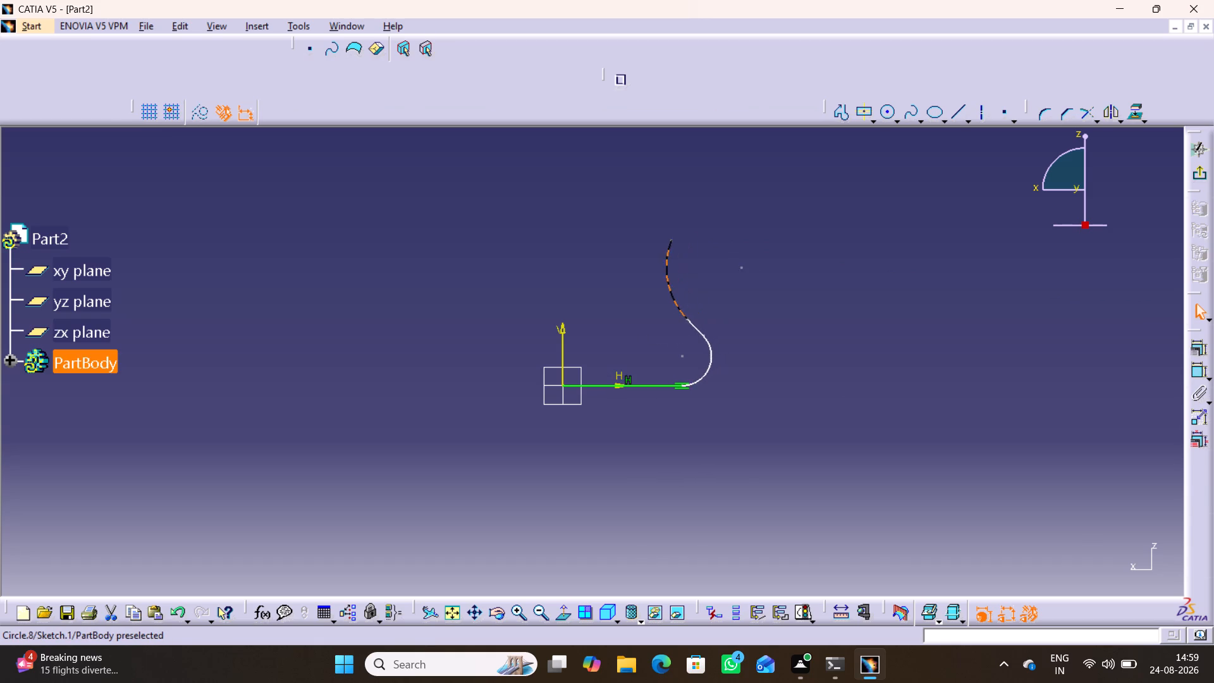
{"action": "left_click_drag", "start_coordinate": [679, 309], "coordinate": [646, 308]}
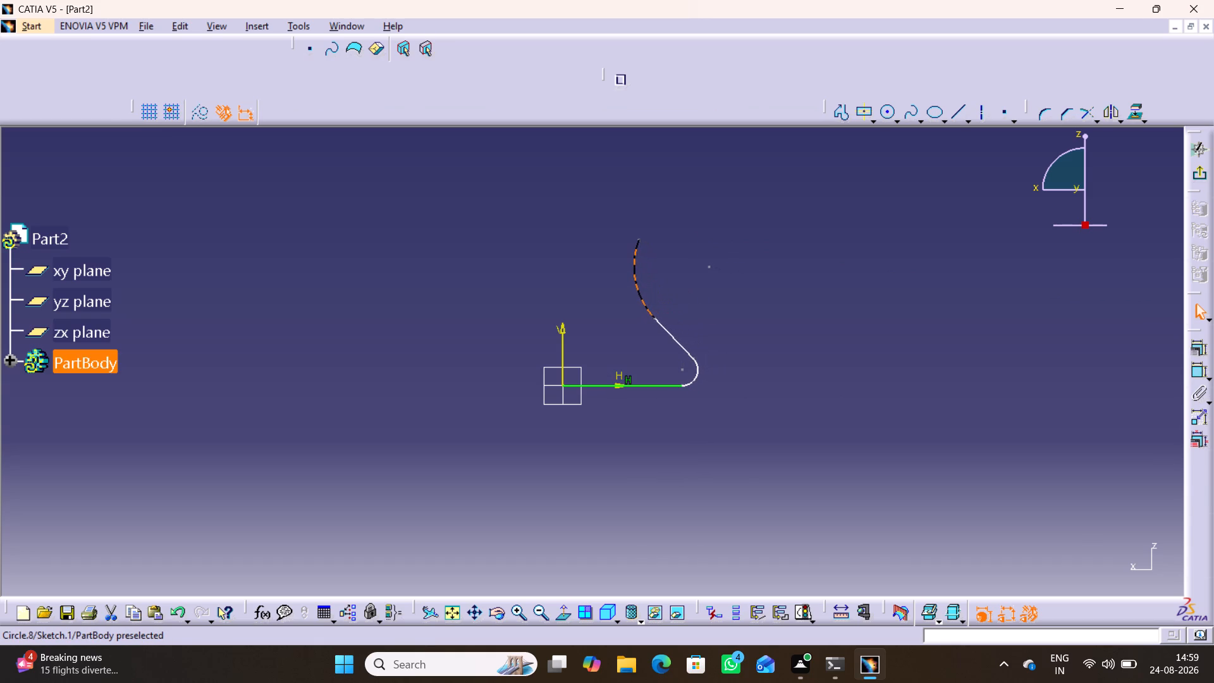
{"action": "left_click_drag", "start_coordinate": [646, 308], "coordinate": [645, 302]}
Adjust the free upper end of the concave arc freehand, lowering it and making the arc shorter and tighter.
{"action": "left_click_drag", "start_coordinate": [636, 233], "coordinate": [652, 232]}
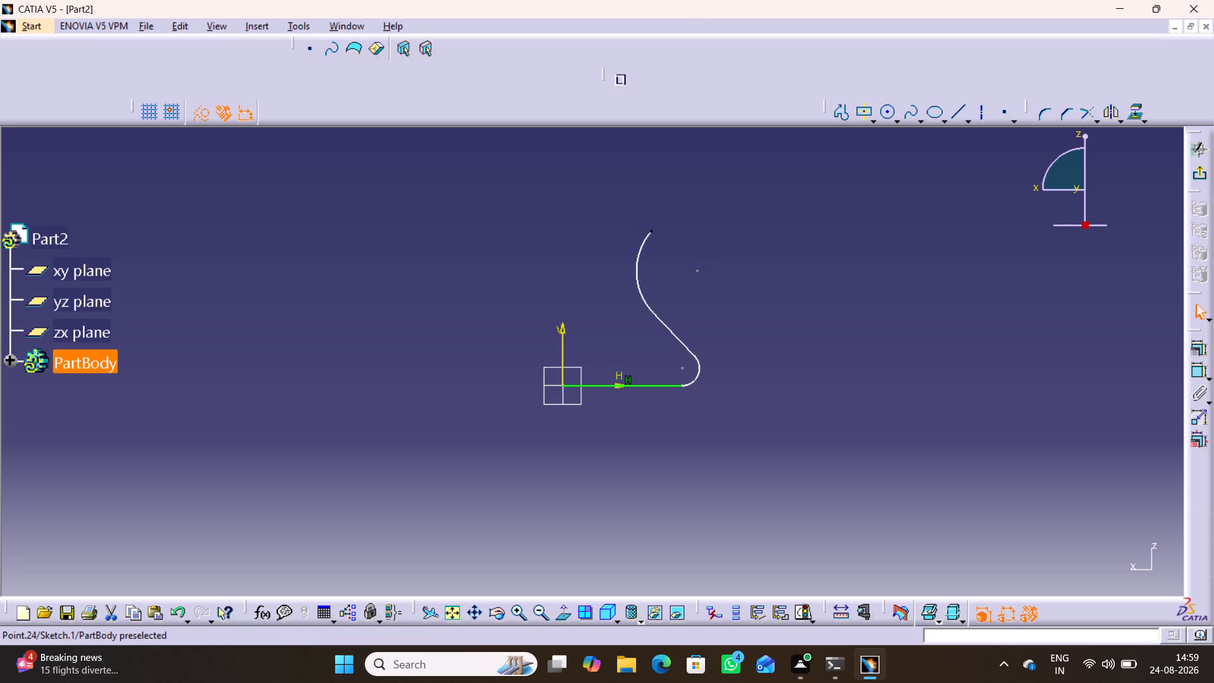
{"action": "left_click_drag", "start_coordinate": [652, 232], "coordinate": [661, 276]}
{"action": "left_click_drag", "start_coordinate": [661, 276], "coordinate": [657, 266]}
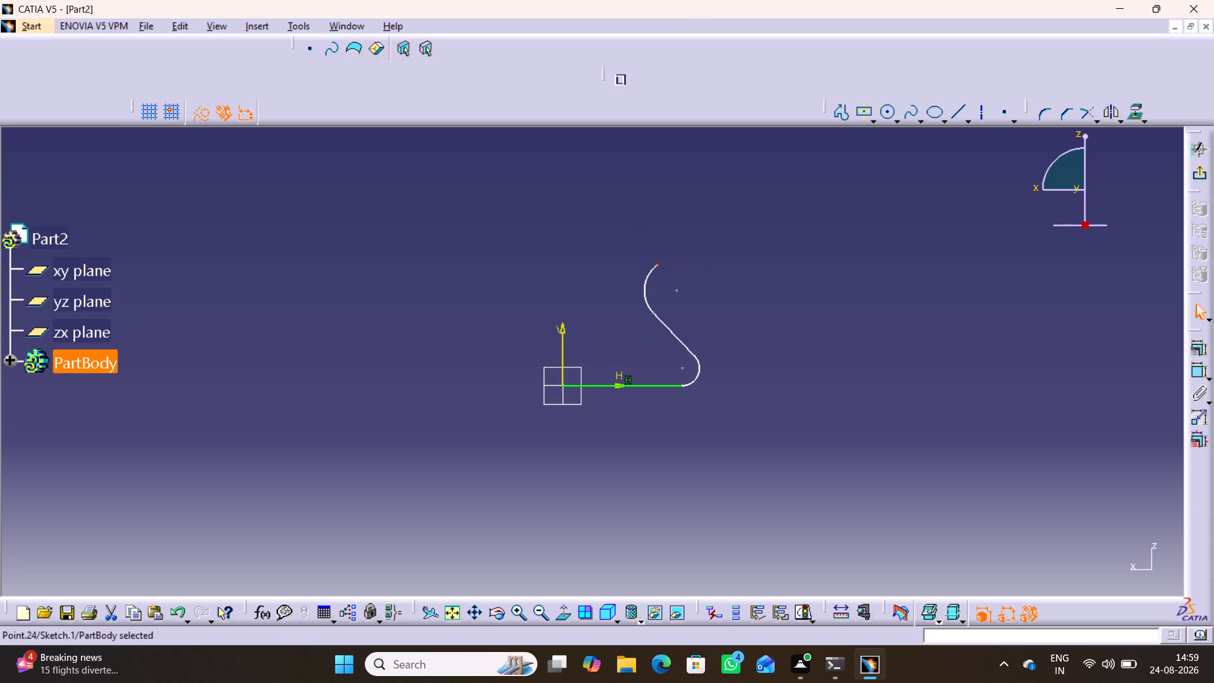
{"action": "left_click", "coordinate": [796, 415]}
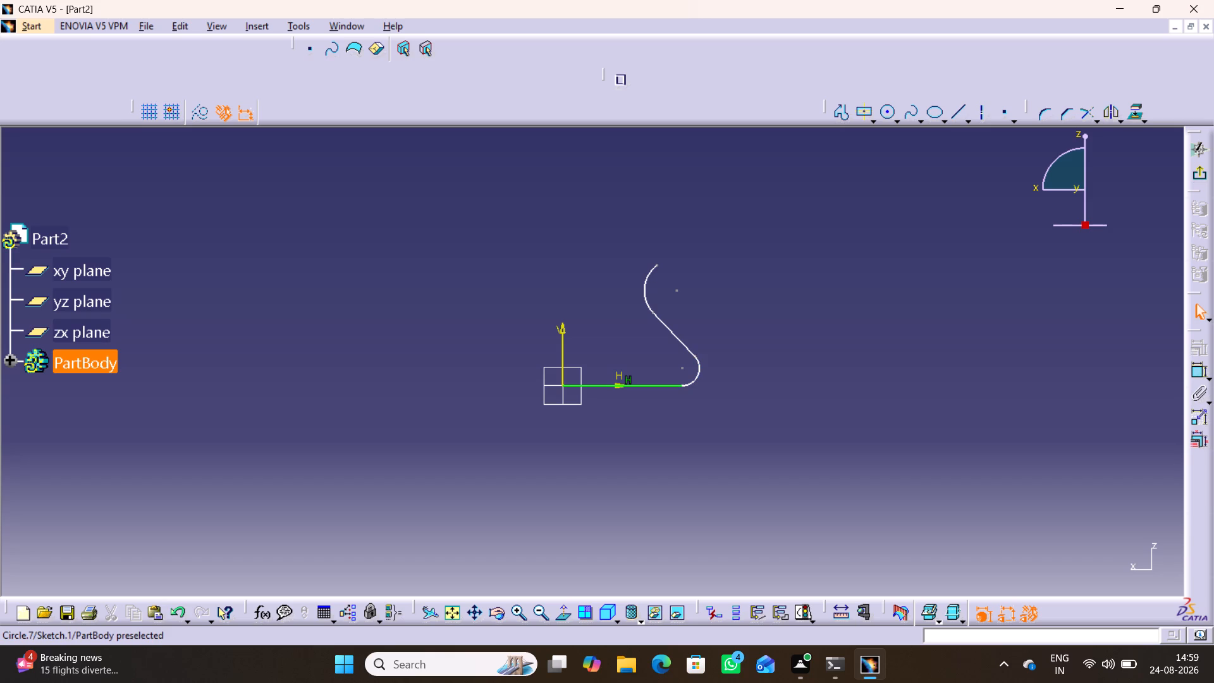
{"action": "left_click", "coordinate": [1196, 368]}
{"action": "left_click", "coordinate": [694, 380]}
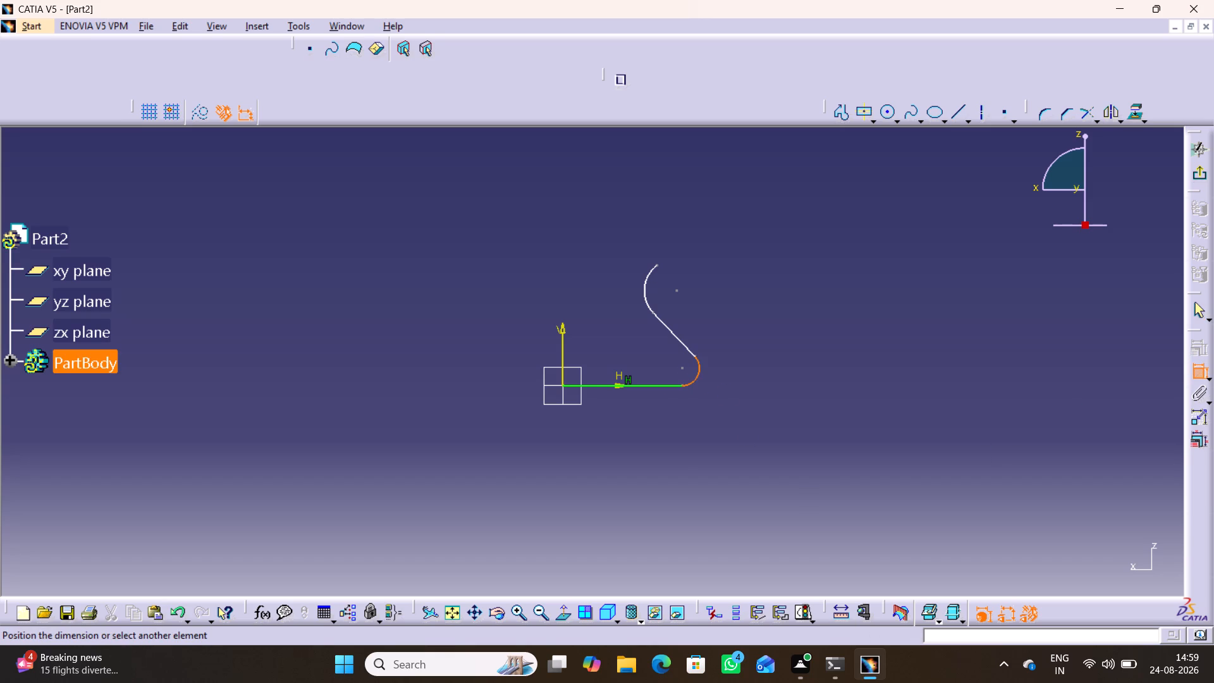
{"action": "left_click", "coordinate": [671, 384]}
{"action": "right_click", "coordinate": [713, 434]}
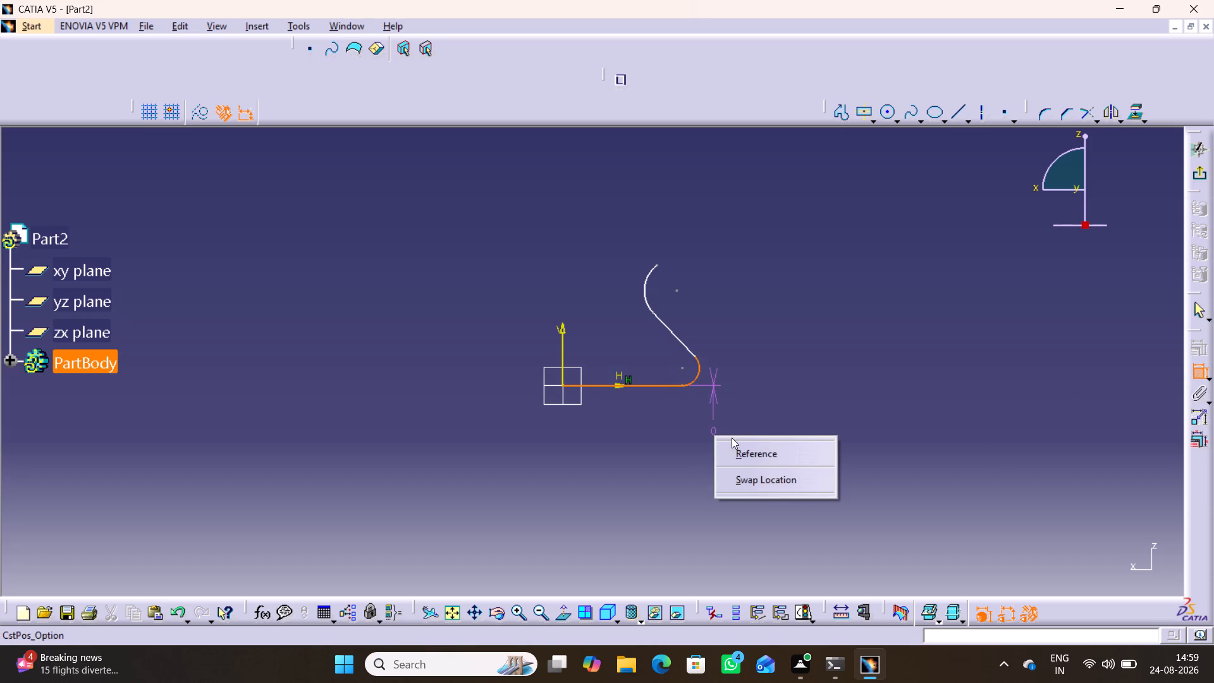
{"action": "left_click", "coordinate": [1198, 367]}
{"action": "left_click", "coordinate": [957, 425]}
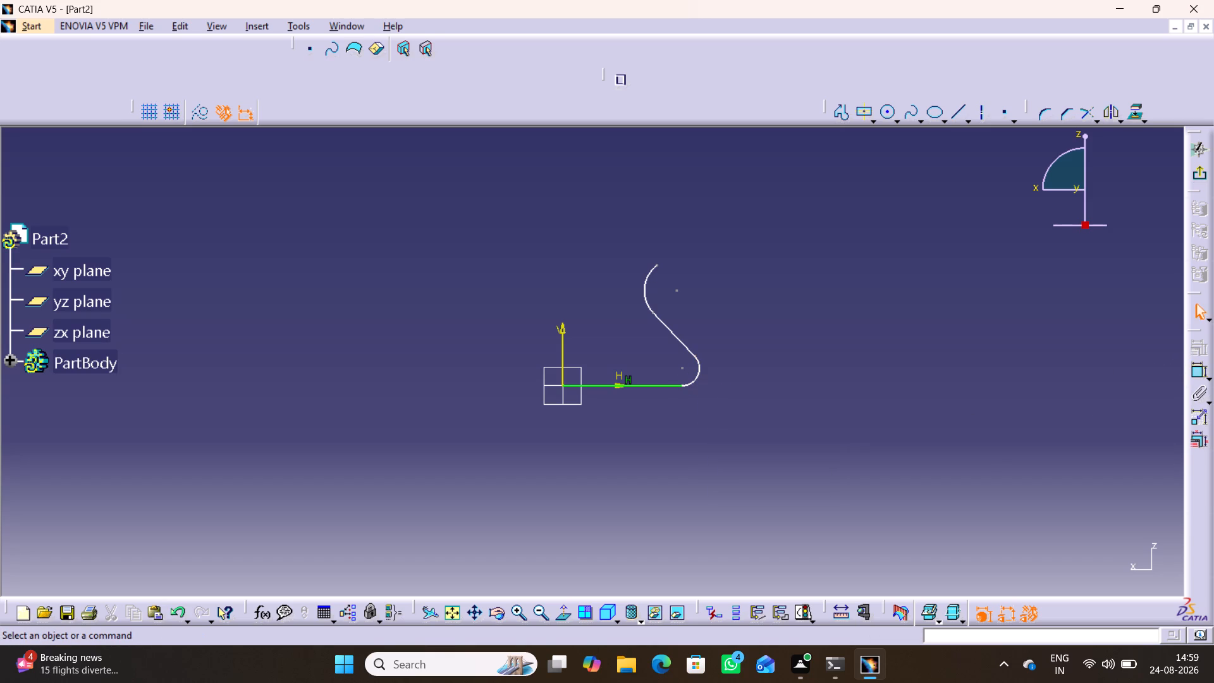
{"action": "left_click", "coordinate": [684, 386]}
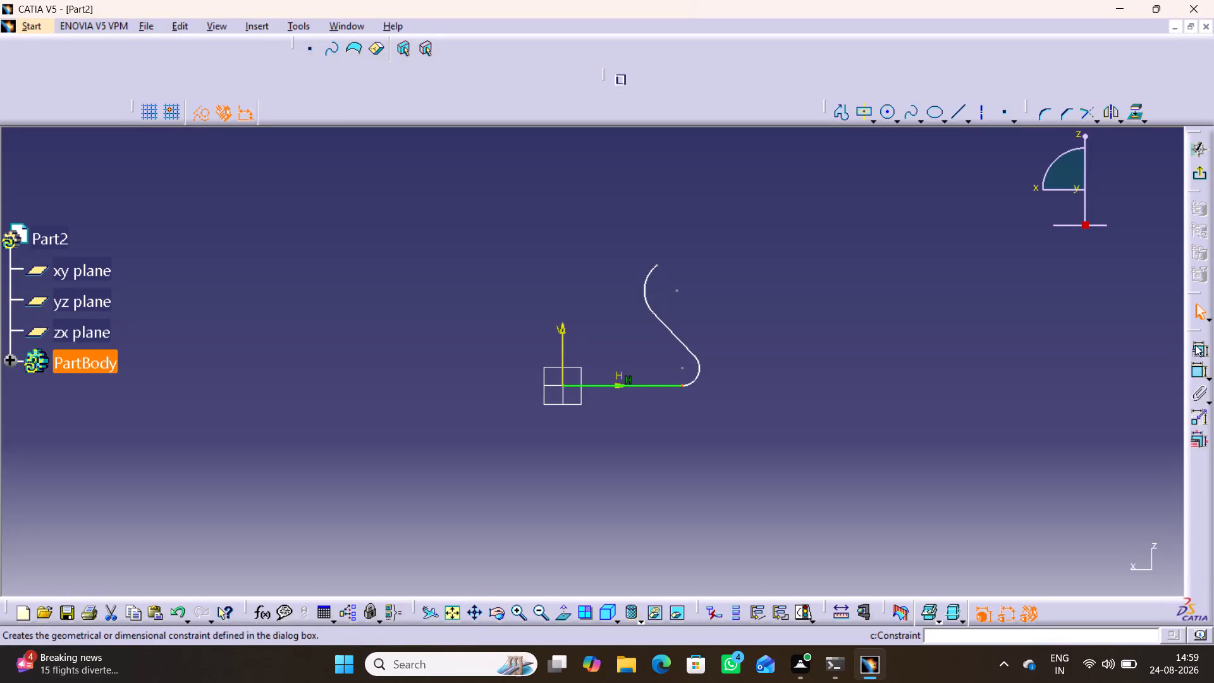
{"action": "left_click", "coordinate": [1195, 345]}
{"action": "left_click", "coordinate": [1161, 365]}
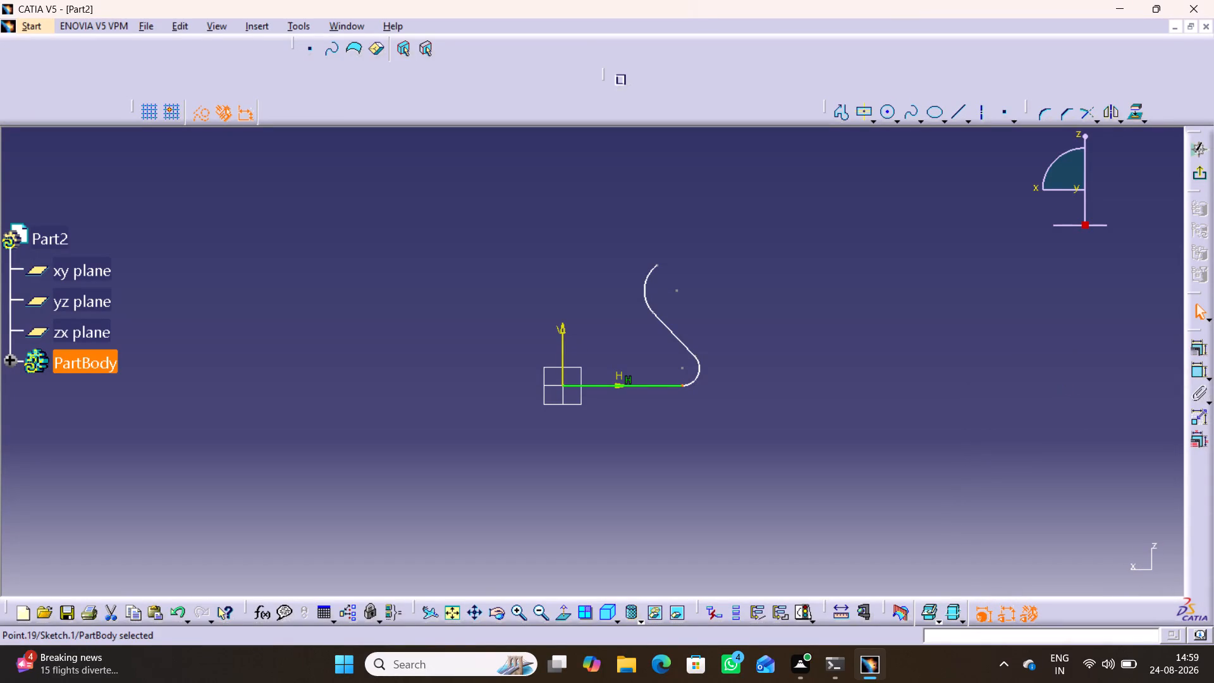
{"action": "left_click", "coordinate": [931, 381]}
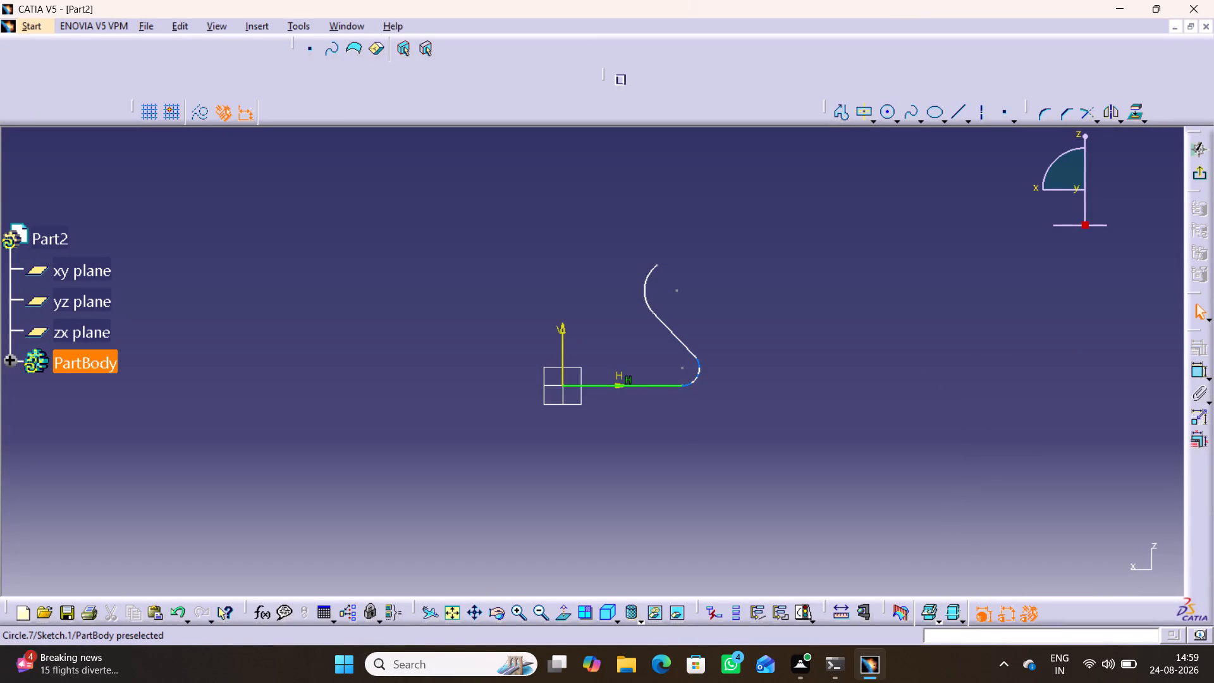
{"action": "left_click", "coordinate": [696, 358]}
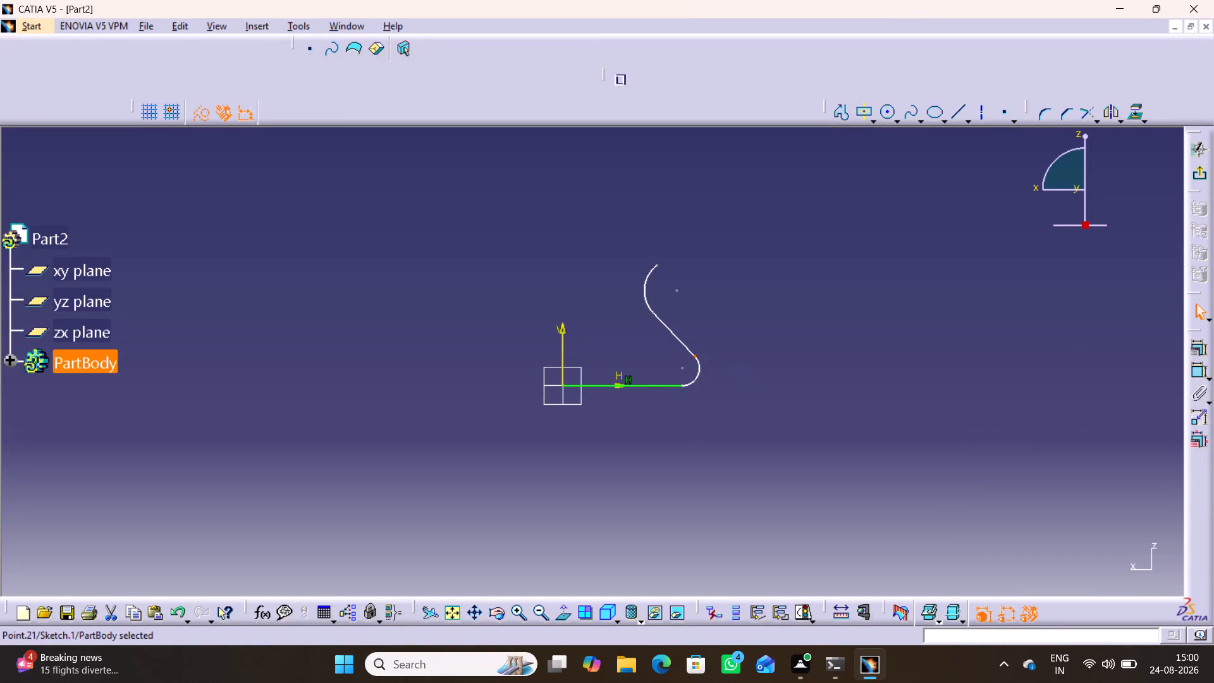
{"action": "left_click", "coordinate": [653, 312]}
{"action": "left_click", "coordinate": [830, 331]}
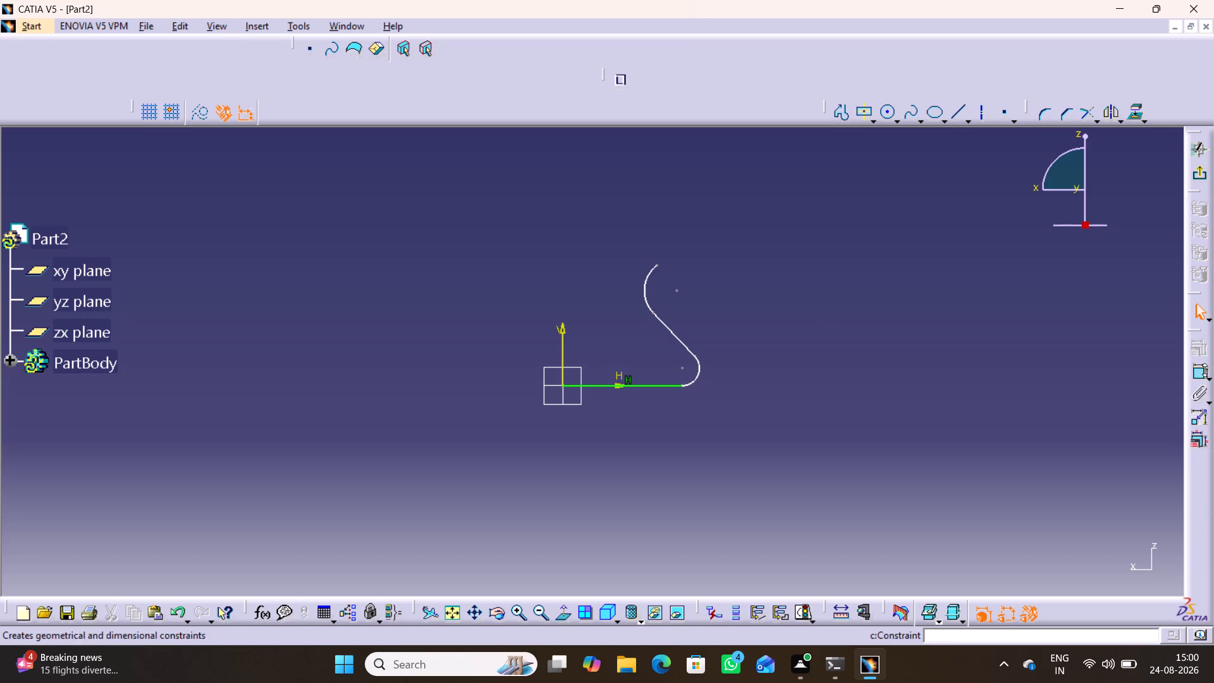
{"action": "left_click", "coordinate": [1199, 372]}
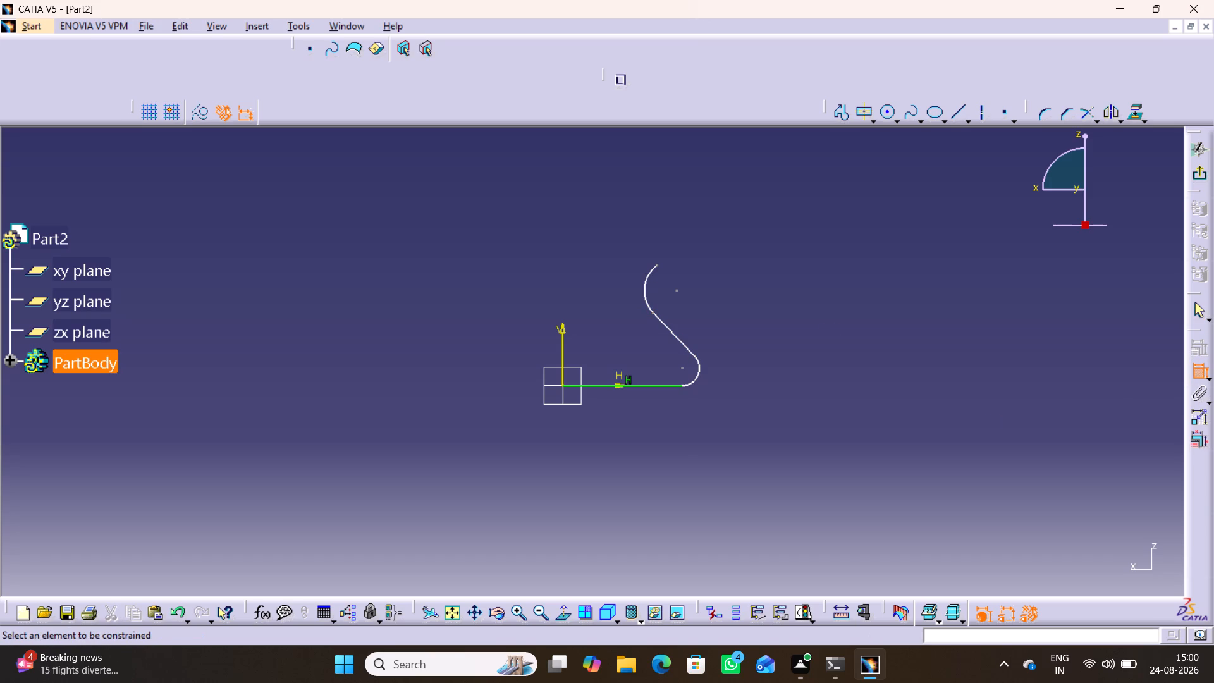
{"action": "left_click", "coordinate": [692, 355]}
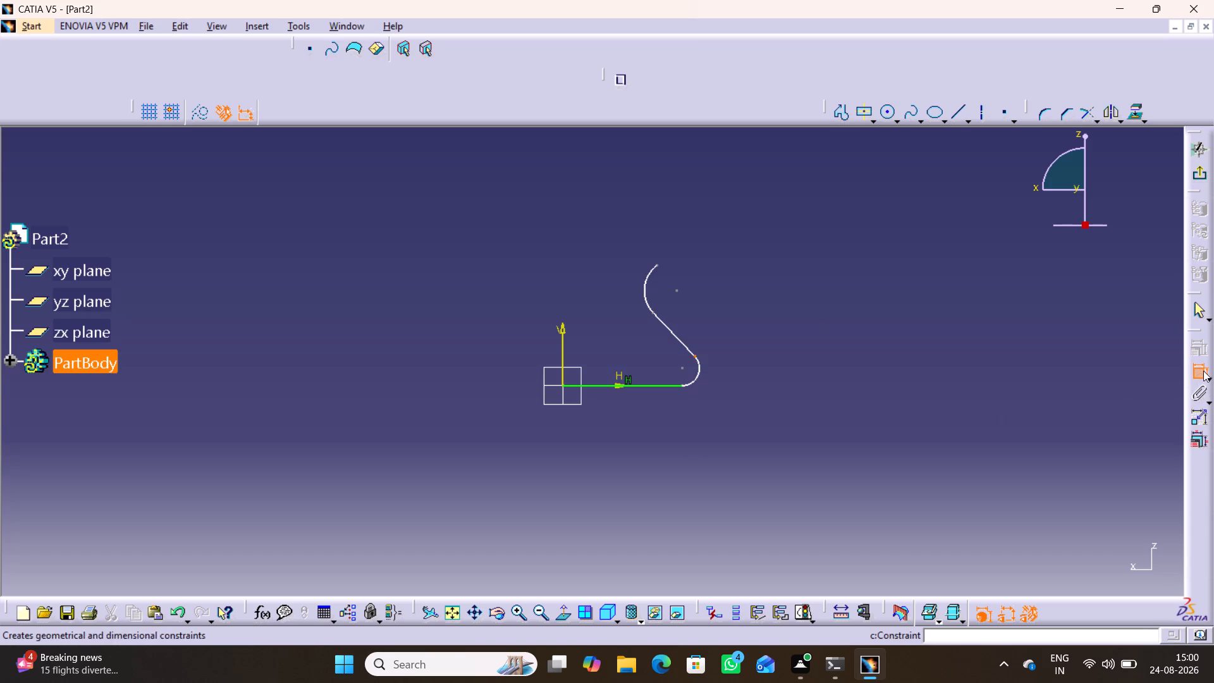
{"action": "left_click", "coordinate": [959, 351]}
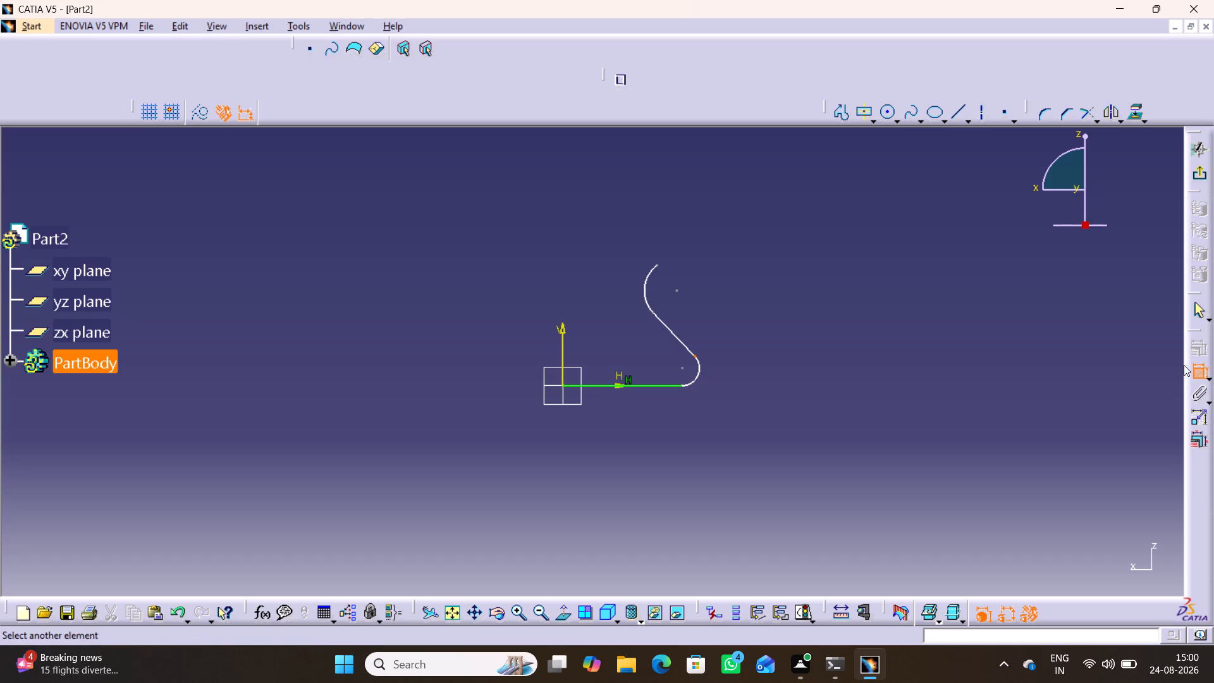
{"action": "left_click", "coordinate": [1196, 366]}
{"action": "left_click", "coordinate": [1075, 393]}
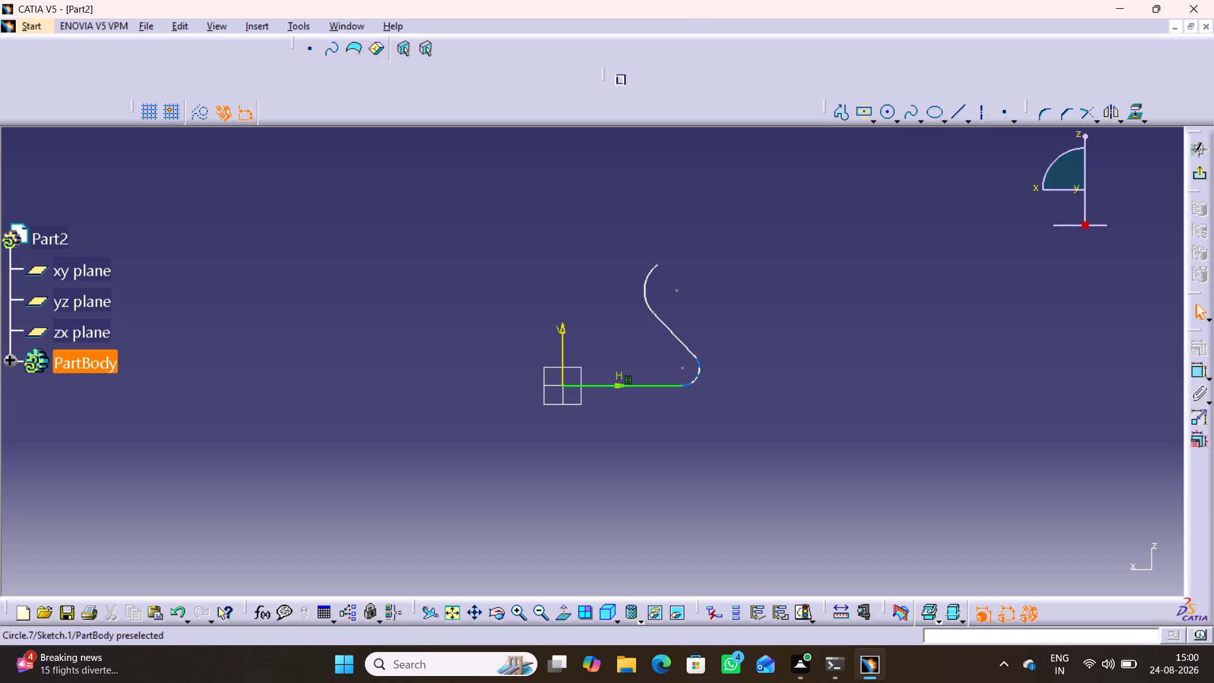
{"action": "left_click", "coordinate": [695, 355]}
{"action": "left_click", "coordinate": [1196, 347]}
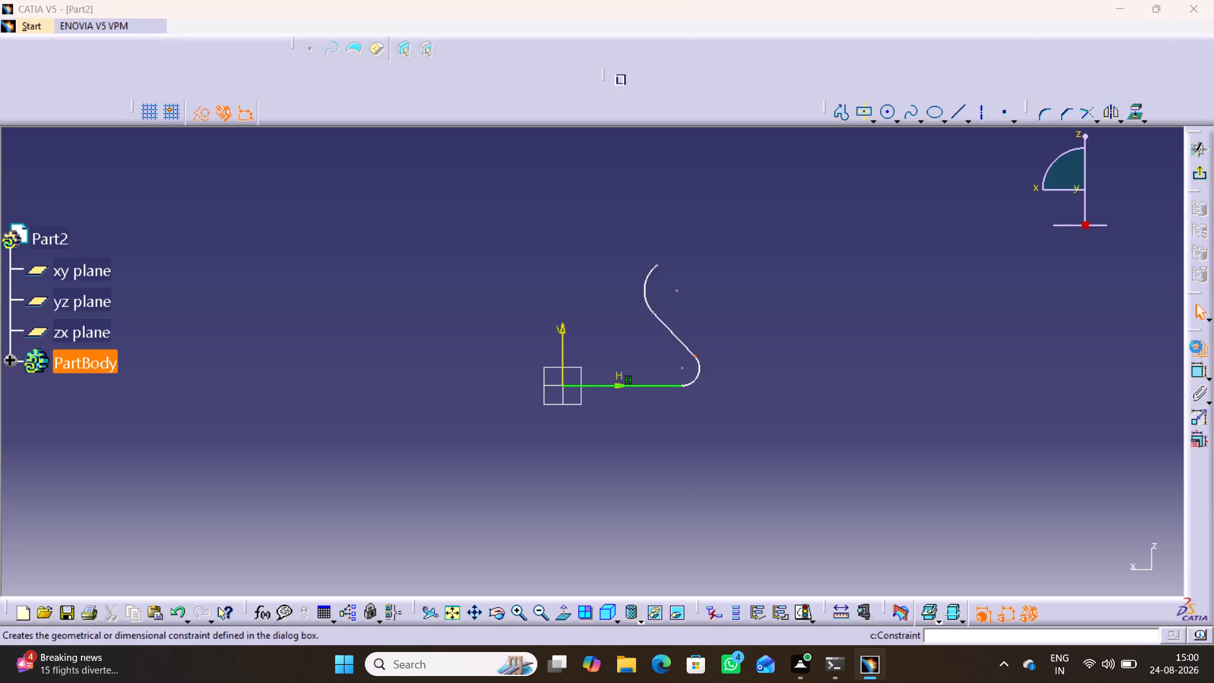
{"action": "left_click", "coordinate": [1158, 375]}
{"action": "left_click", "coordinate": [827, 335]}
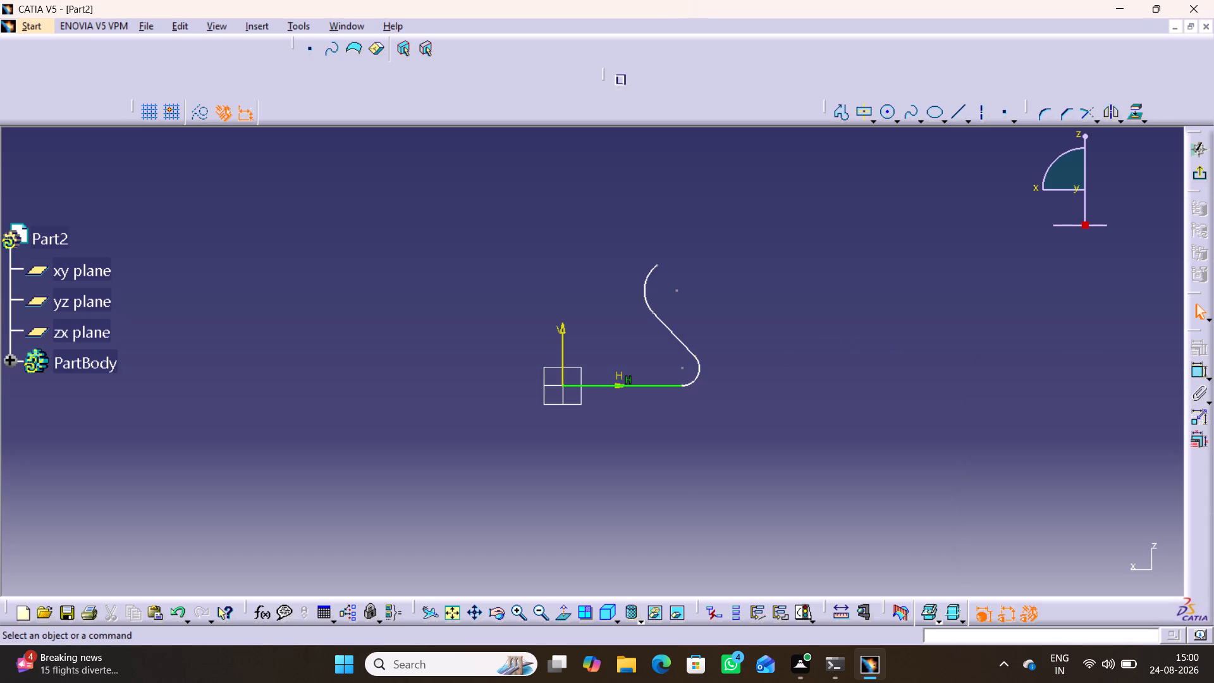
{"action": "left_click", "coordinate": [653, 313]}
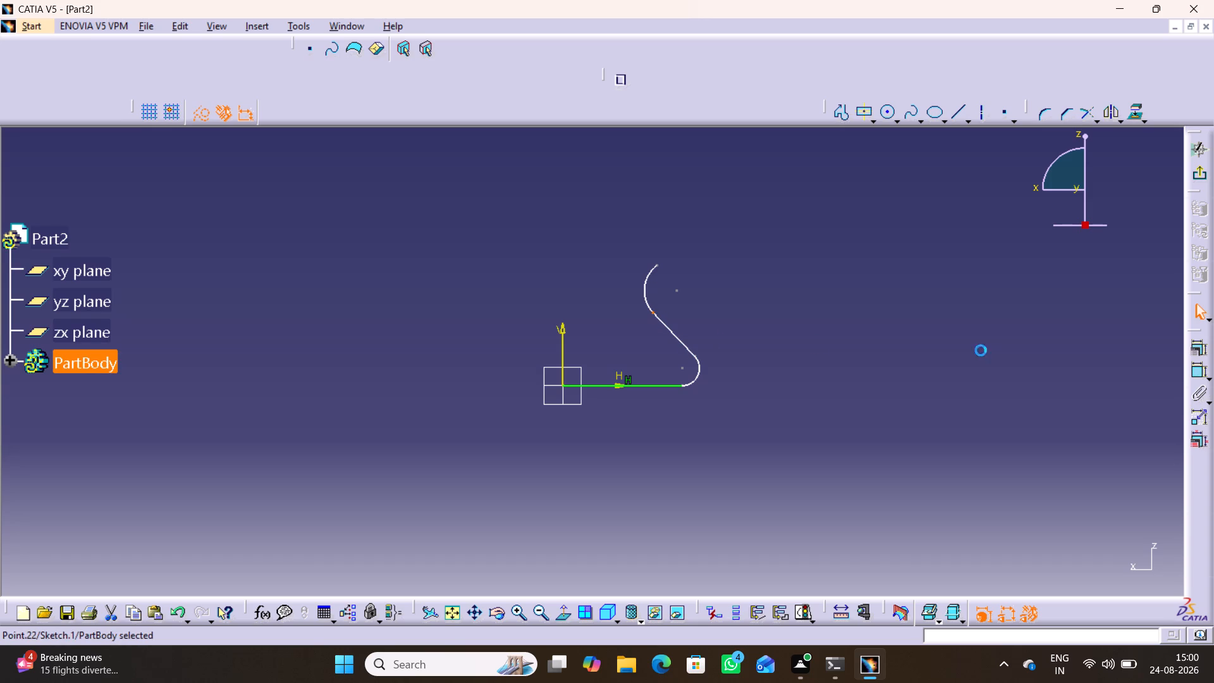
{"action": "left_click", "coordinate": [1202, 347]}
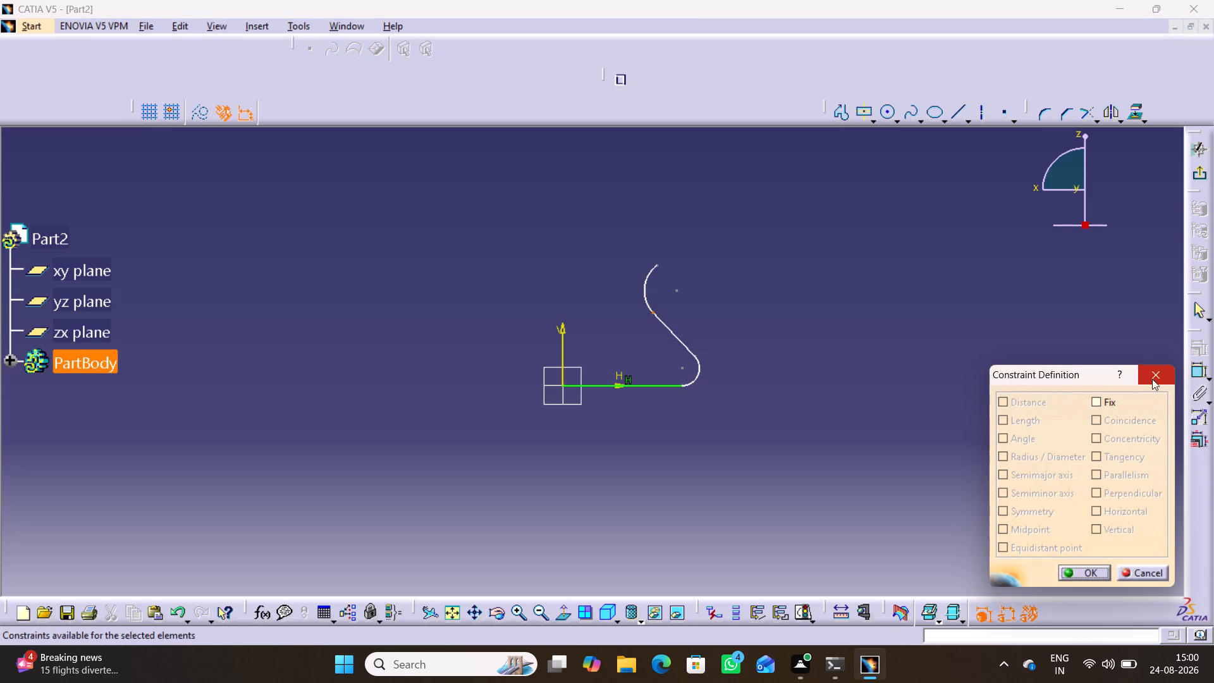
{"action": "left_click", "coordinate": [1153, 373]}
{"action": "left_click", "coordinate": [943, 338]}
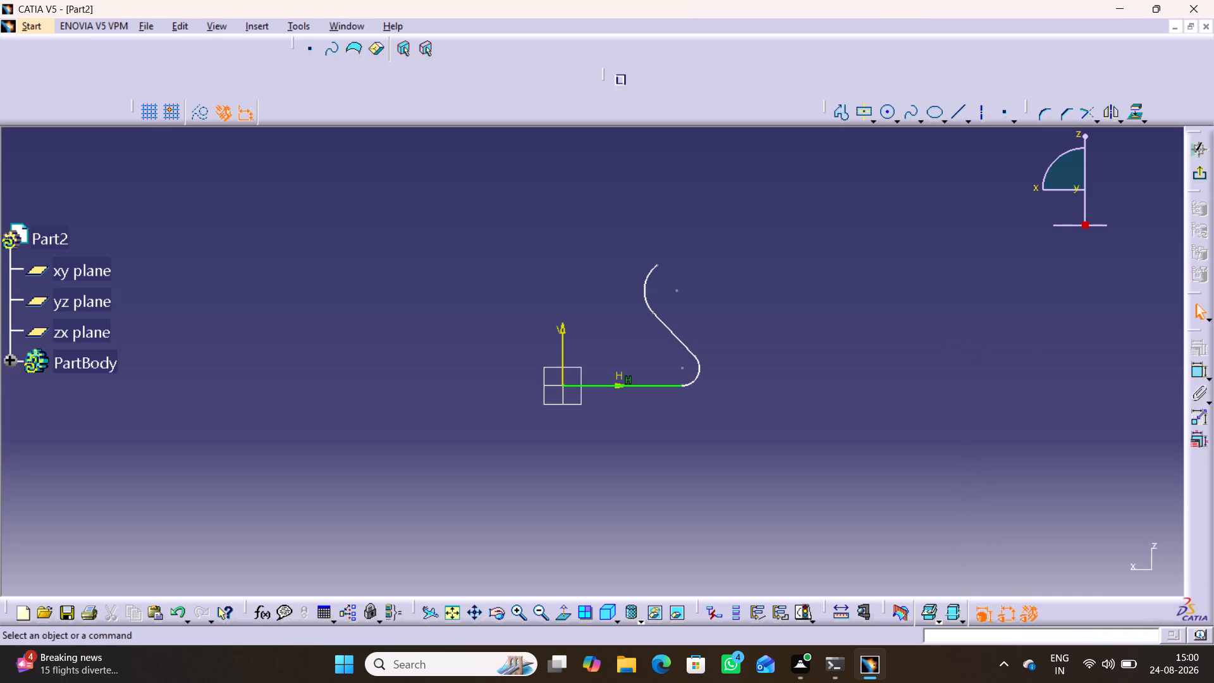
Dimension the radius of the foot arc at the end of the base line and set it to 5 mm.
{"action": "left_click", "coordinate": [1196, 366]}
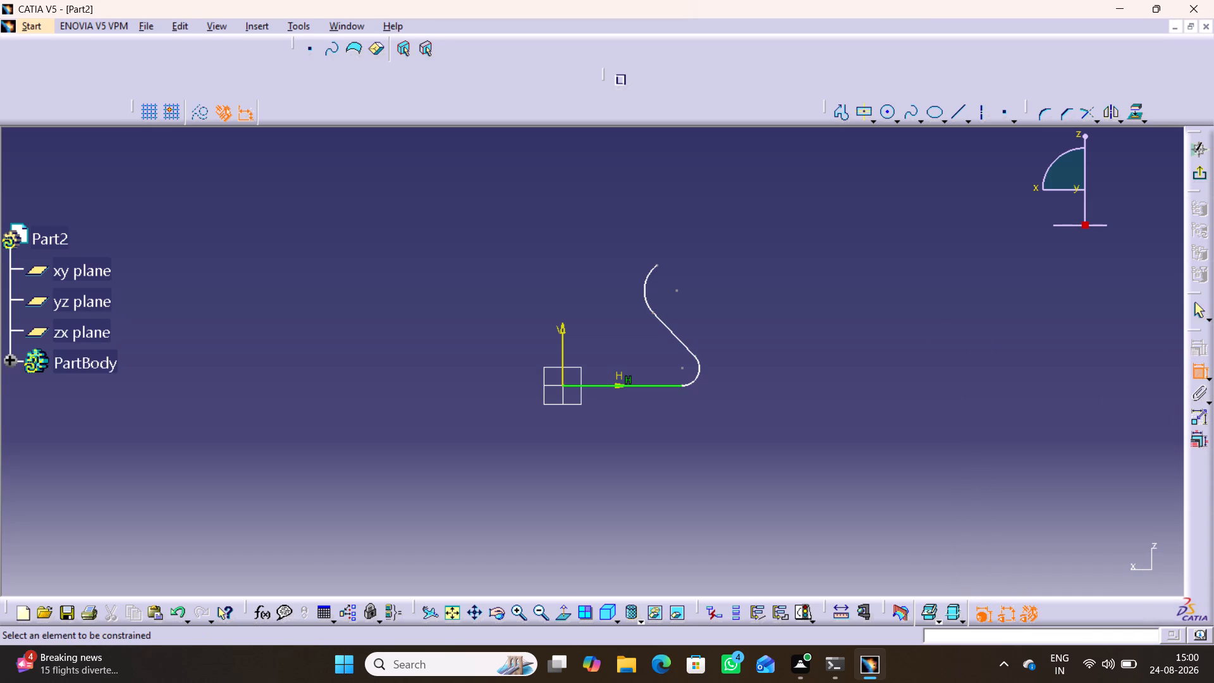
{"action": "left_click", "coordinate": [701, 373]}
{"action": "left_click", "coordinate": [747, 378]}
{"action": "double_click", "coordinate": [749, 371]}
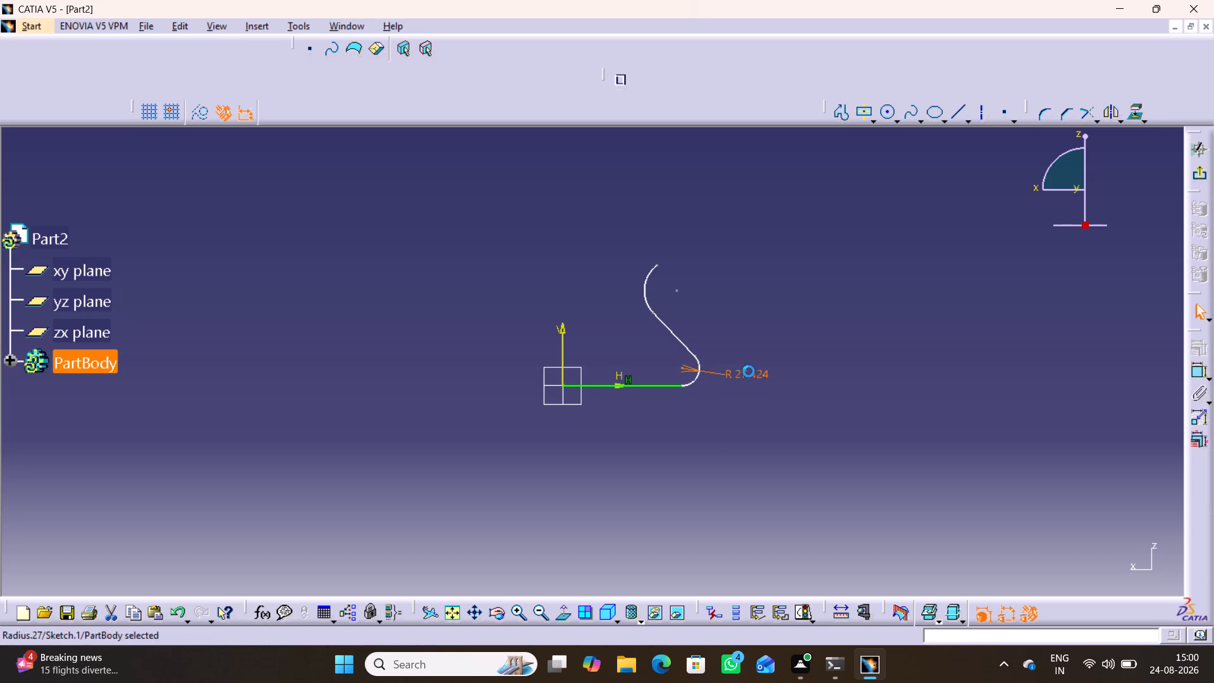
{"action": "key", "text": "5"}
{"action": "key", "text": "Return"}
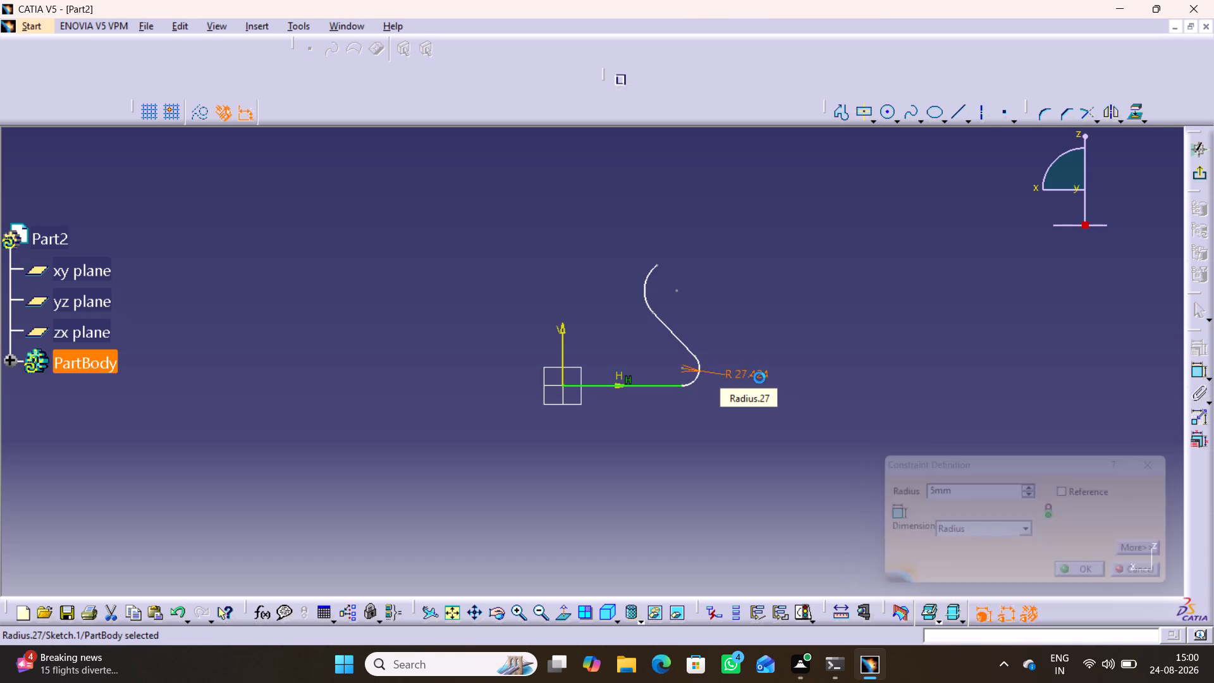
{"action": "left_click", "coordinate": [794, 431]}
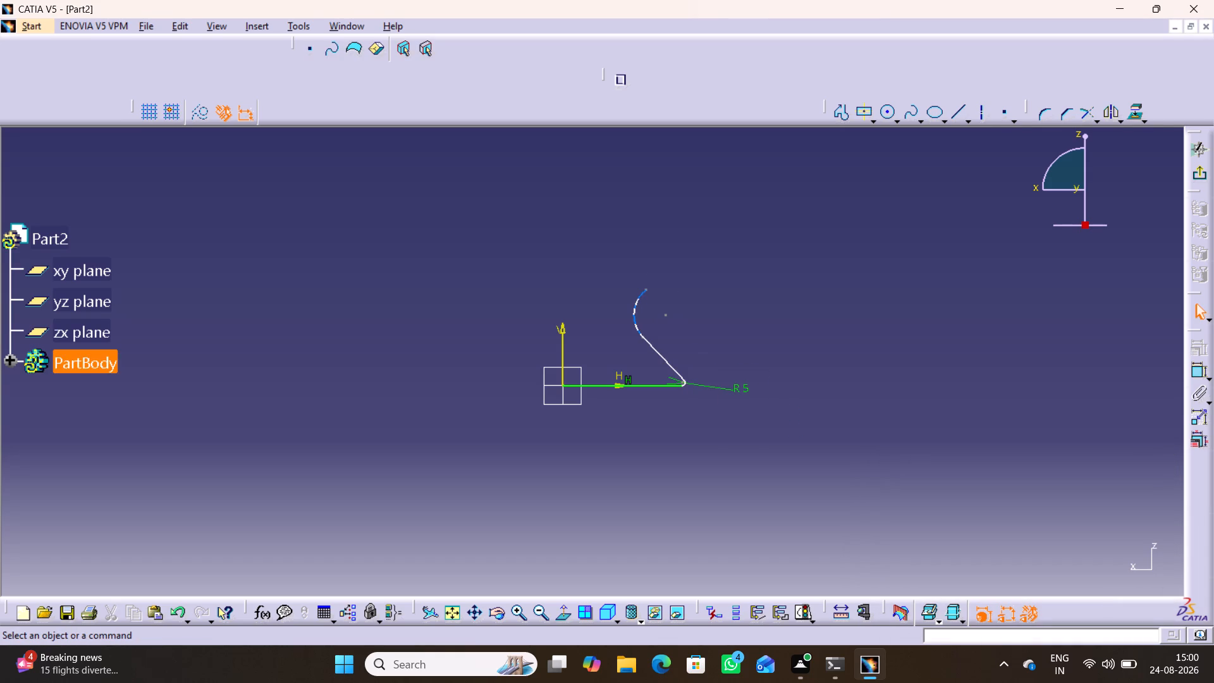
Dimension the radius of the concave arc above the slanted line and set it to 9 mm.
{"action": "left_click", "coordinate": [632, 314]}
{"action": "left_click", "coordinate": [1199, 372]}
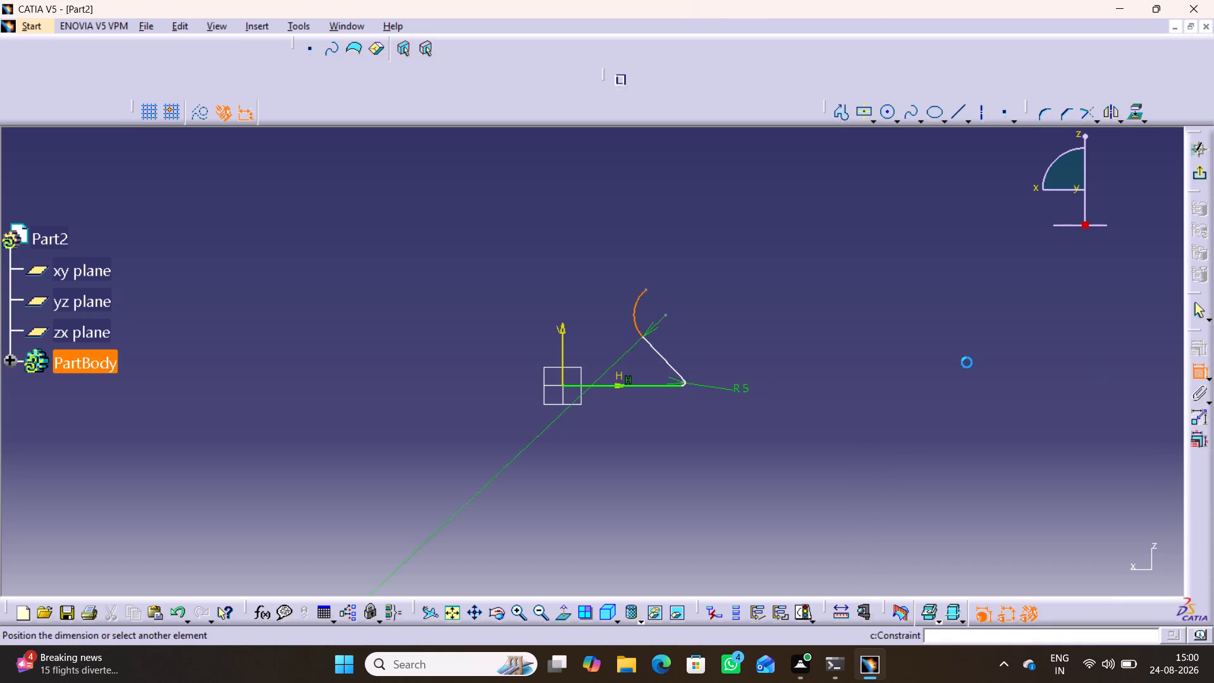
{"action": "left_click", "coordinate": [592, 298]}
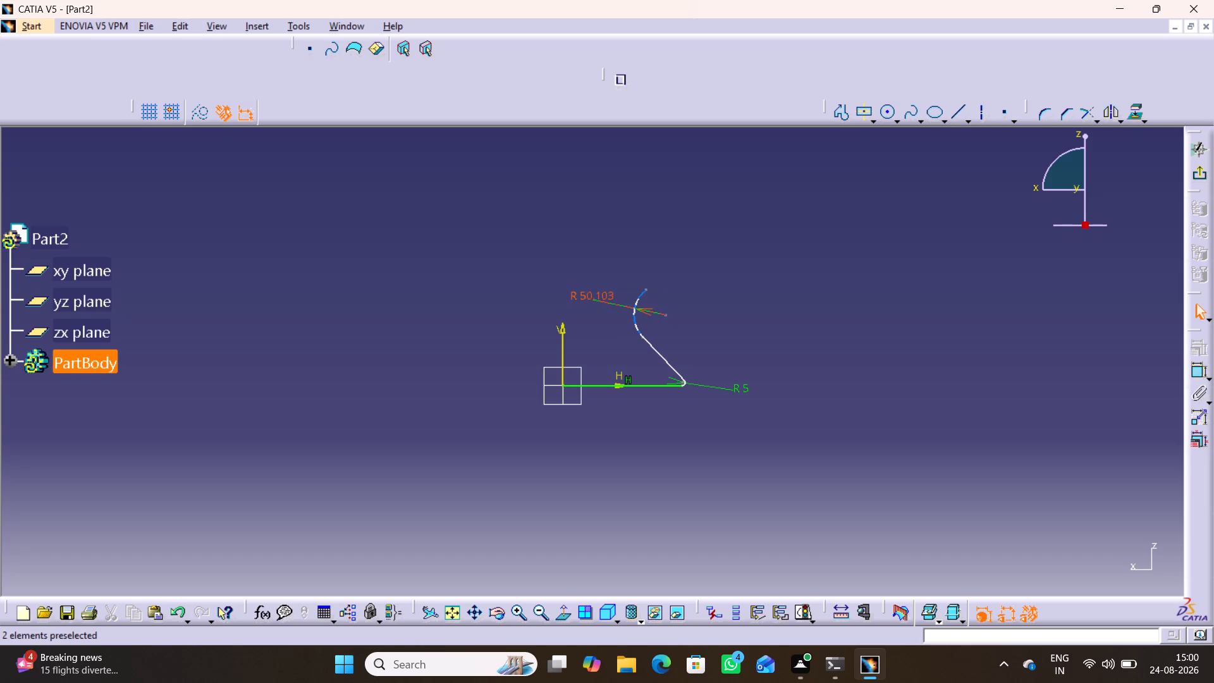
{"action": "double_click", "coordinate": [594, 293]}
{"action": "key", "text": "9"}
{"action": "key", "text": "Return"}
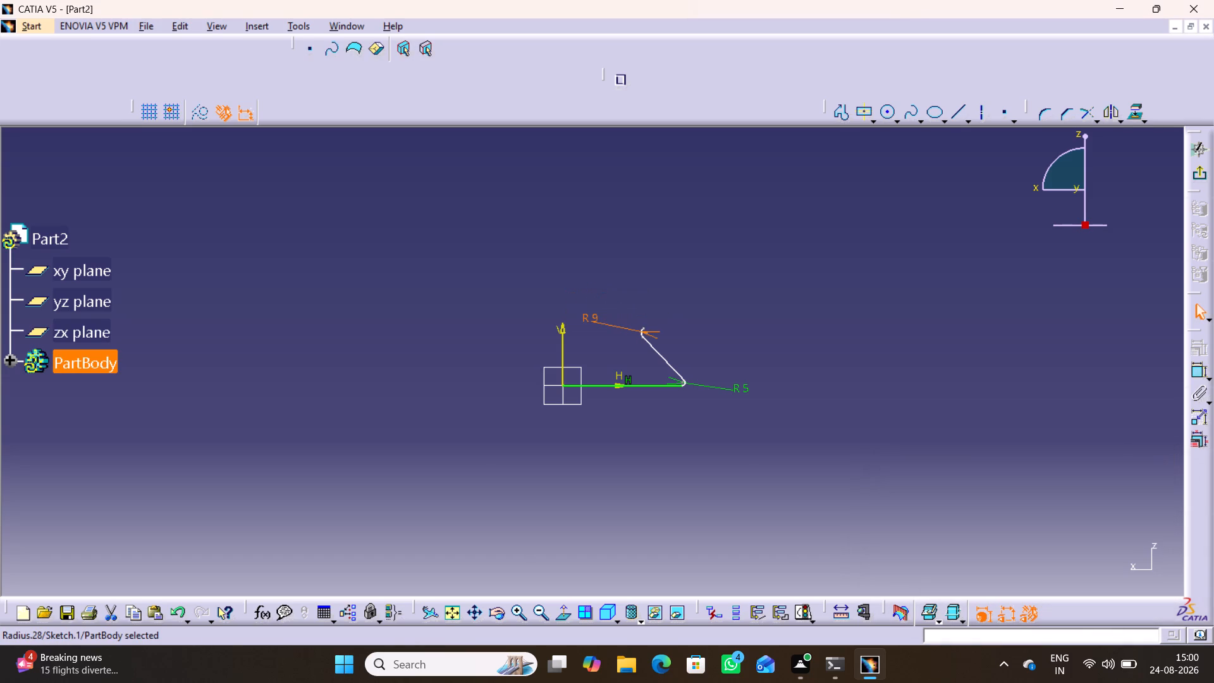
{"action": "left_click", "coordinate": [642, 433]}
Dimension the concave arc's horizontal offset from the vertical axis and set it to 55.3/2 mm (27.65 mm).
{"action": "middle_click_drag", "start_coordinate": [657, 431], "coordinate": [663, 420]}
{"action": "right_click", "coordinate": [657, 431]}
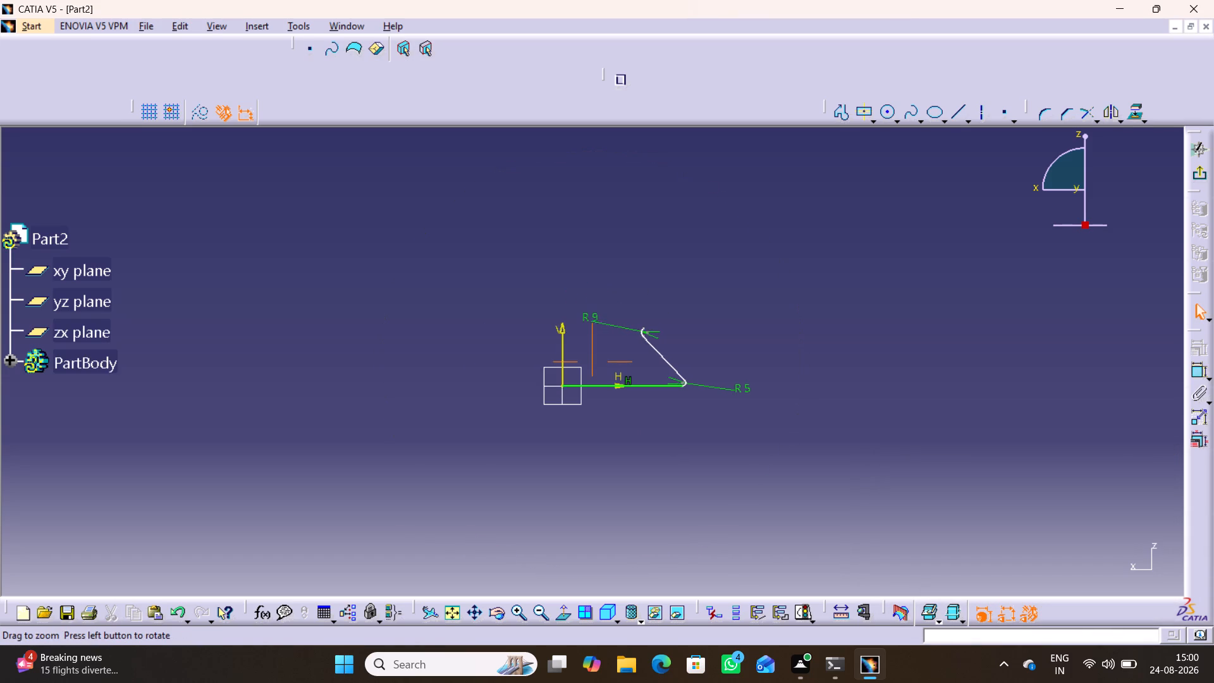
{"action": "middle_click_drag", "start_coordinate": [663, 420], "coordinate": [670, 361]}
{"action": "middle_click_drag", "start_coordinate": [699, 483], "coordinate": [699, 464]}
{"action": "right_click", "coordinate": [700, 478]}
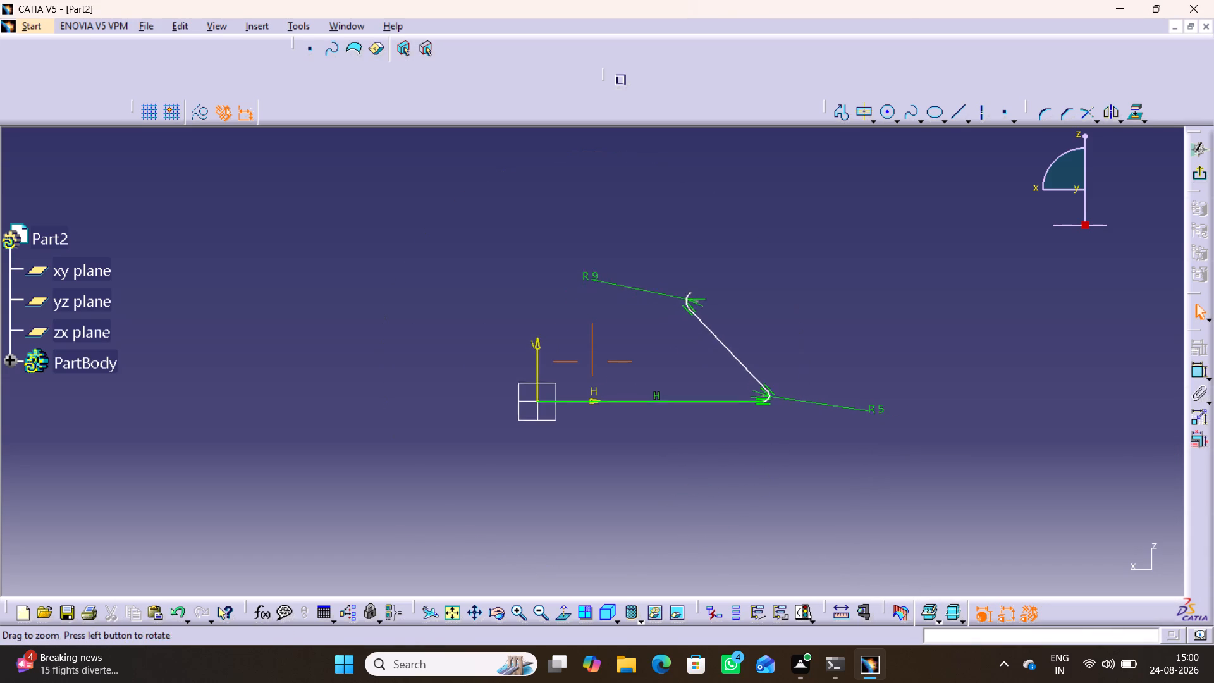
{"action": "middle_click_drag", "start_coordinate": [699, 464], "coordinate": [698, 453]}
{"action": "left_click", "coordinate": [1199, 369]}
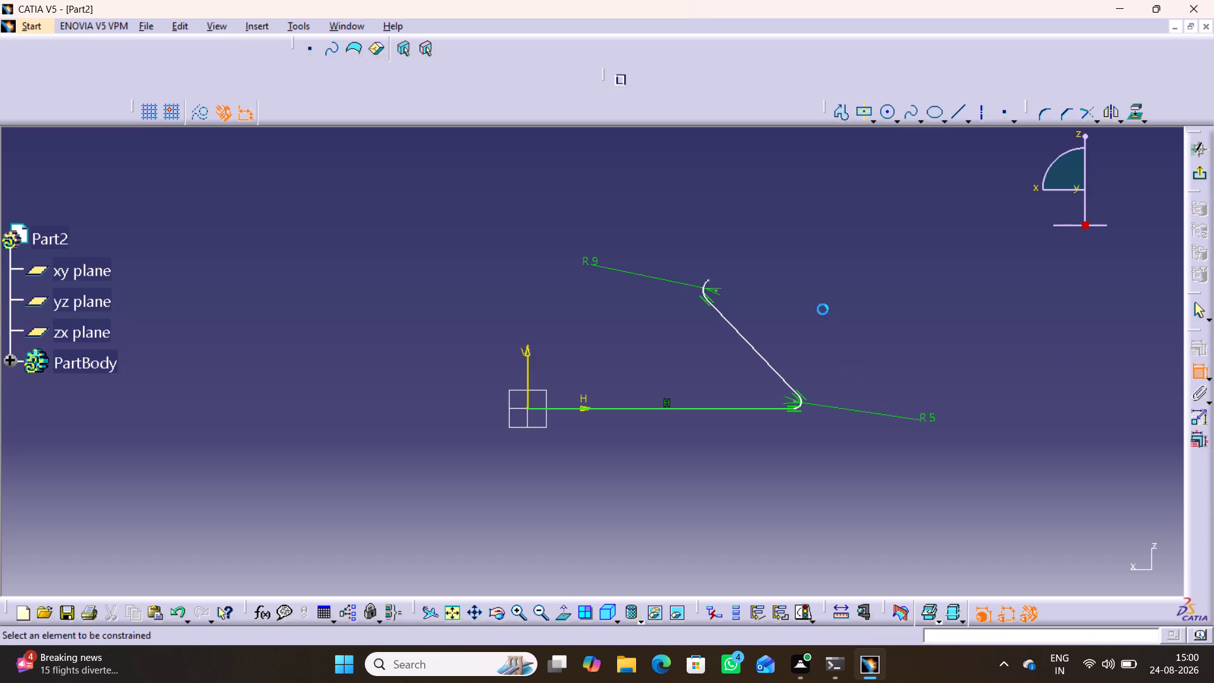
{"action": "left_click", "coordinate": [703, 292]}
{"action": "left_click", "coordinate": [527, 354]}
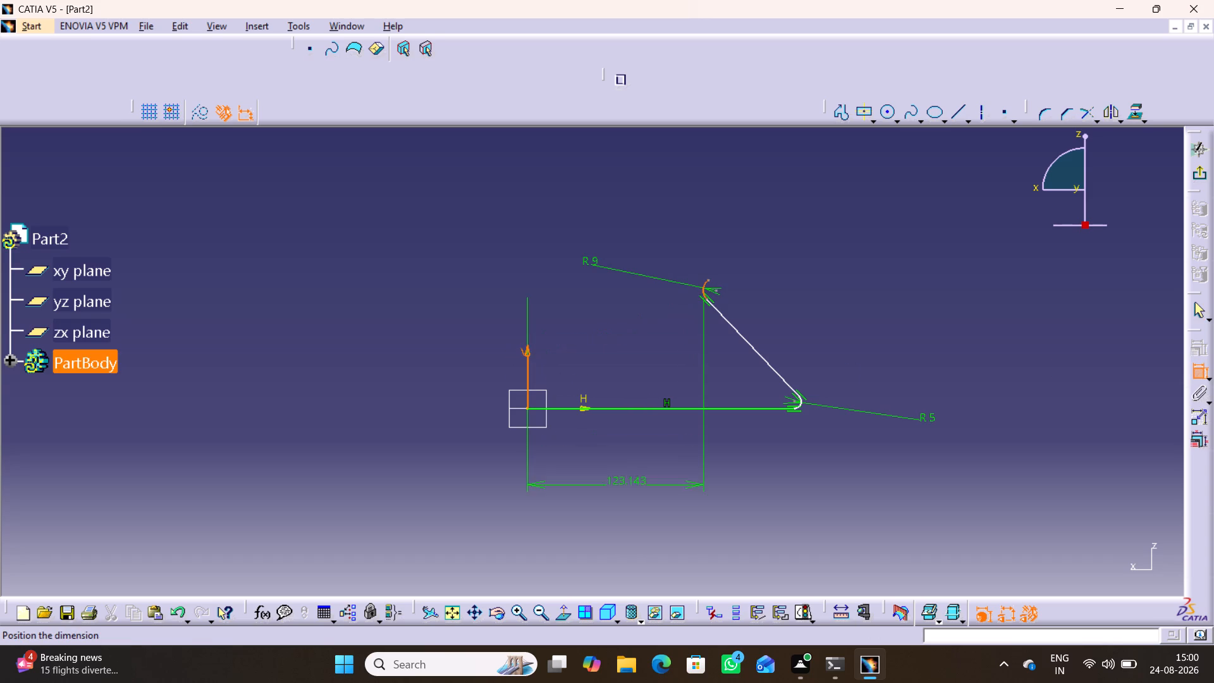
{"action": "left_click", "coordinate": [618, 494]}
{"action": "double_click", "coordinate": [618, 490]}
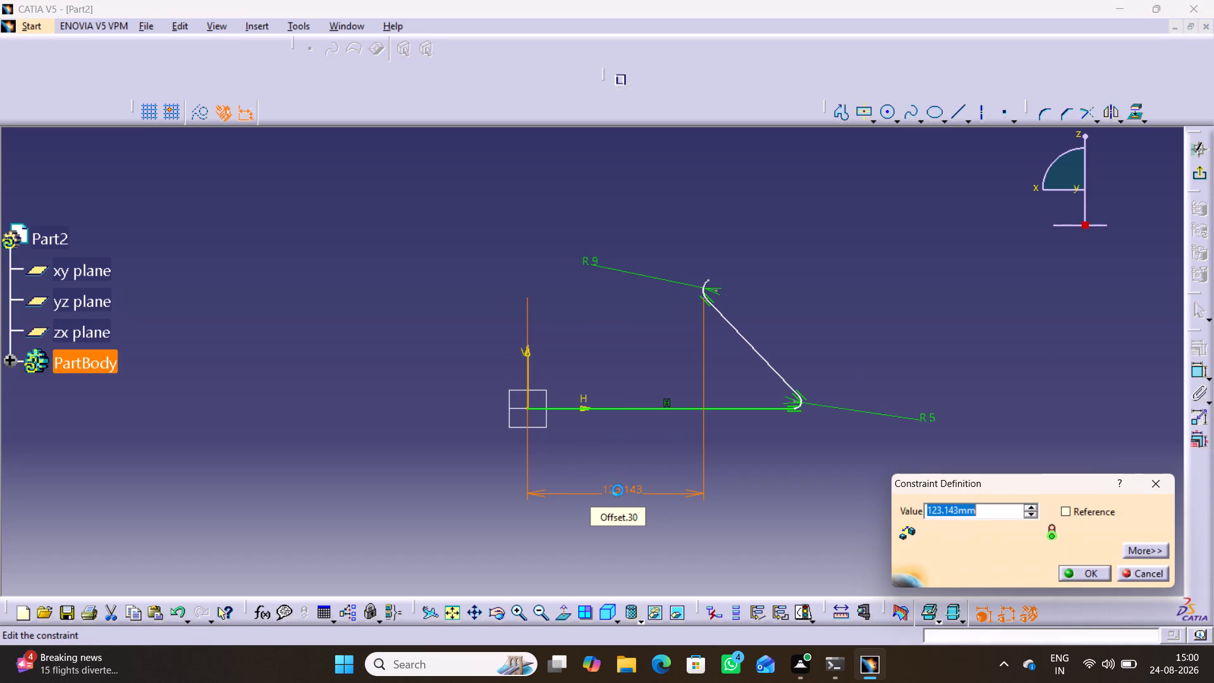
{"action": "type", "text": "55.3/2"}
{"action": "key", "text": "Return"}
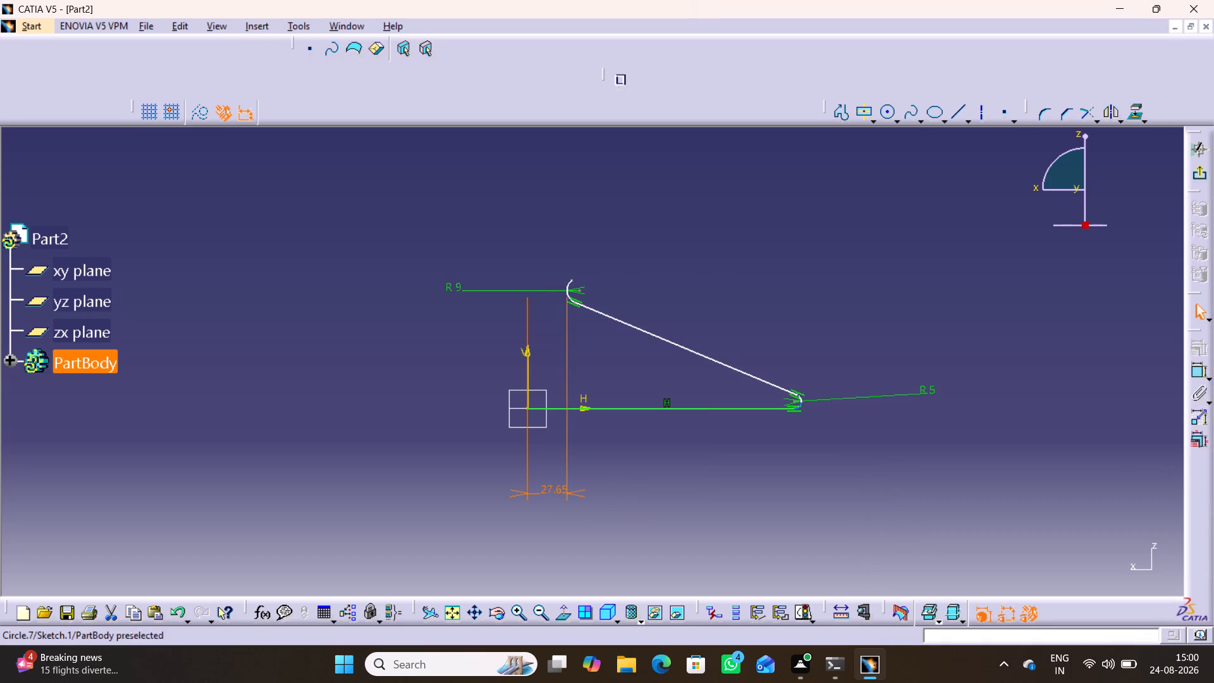
{"action": "left_click", "coordinate": [835, 448]}
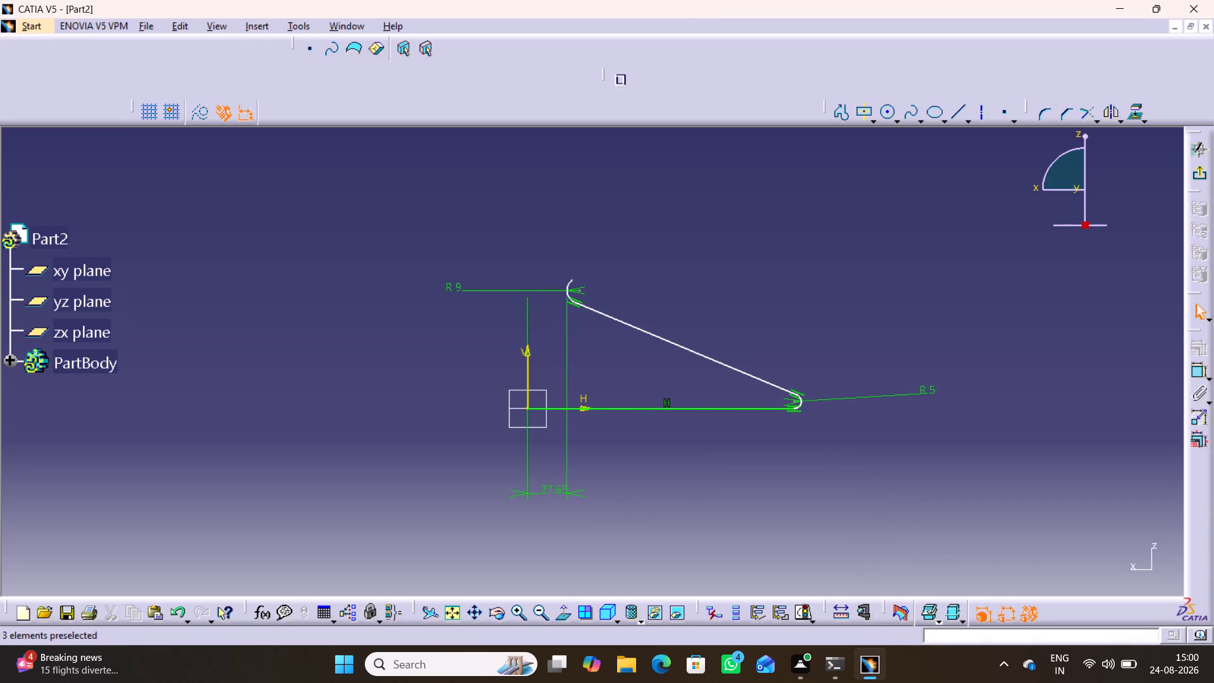
Dimension the length of the horizontal base line and set it to 35 mm.
{"action": "left_click", "coordinate": [744, 407]}
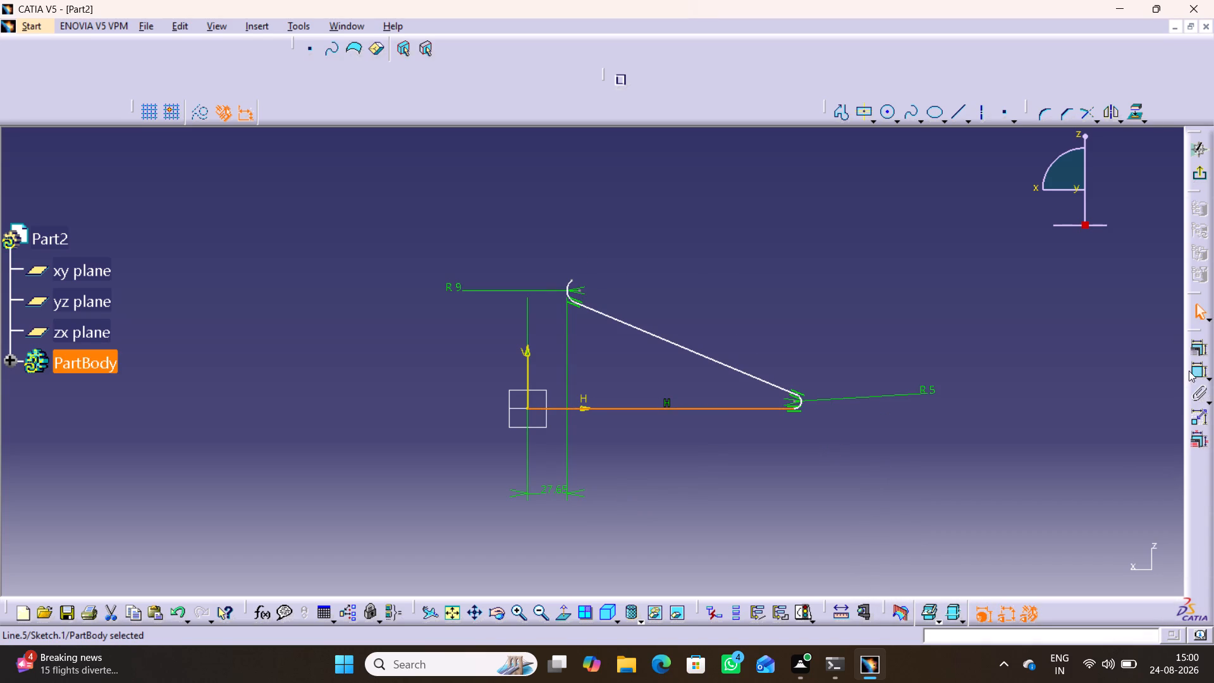
{"action": "left_click", "coordinate": [1194, 371]}
{"action": "left_click", "coordinate": [615, 539]}
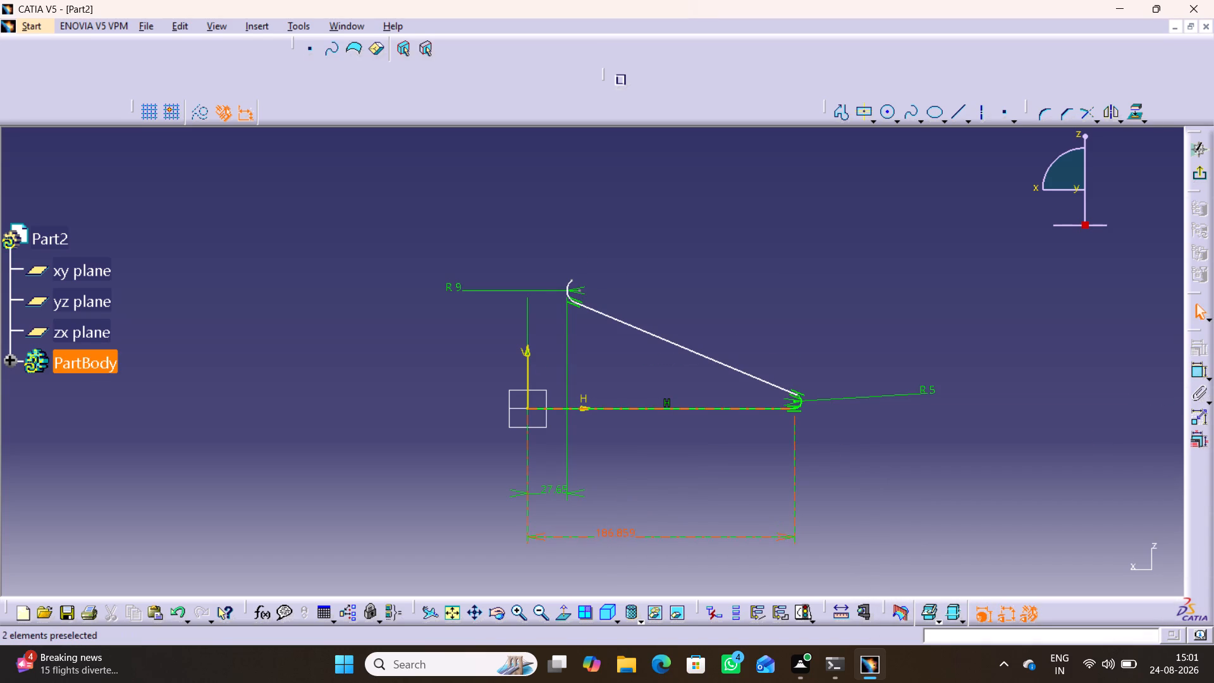
{"action": "double_click", "coordinate": [620, 533]}
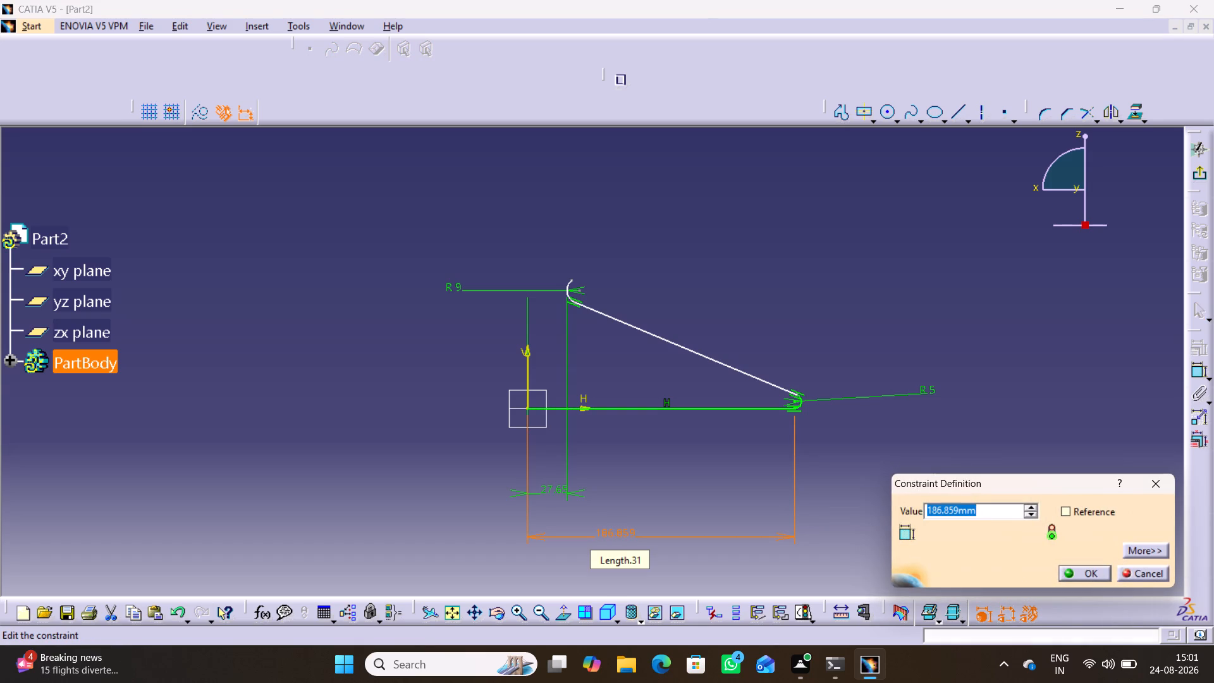
{"action": "type", "text": "35"}
{"action": "key", "text": "Return"}
{"action": "left_click", "coordinate": [812, 400]}
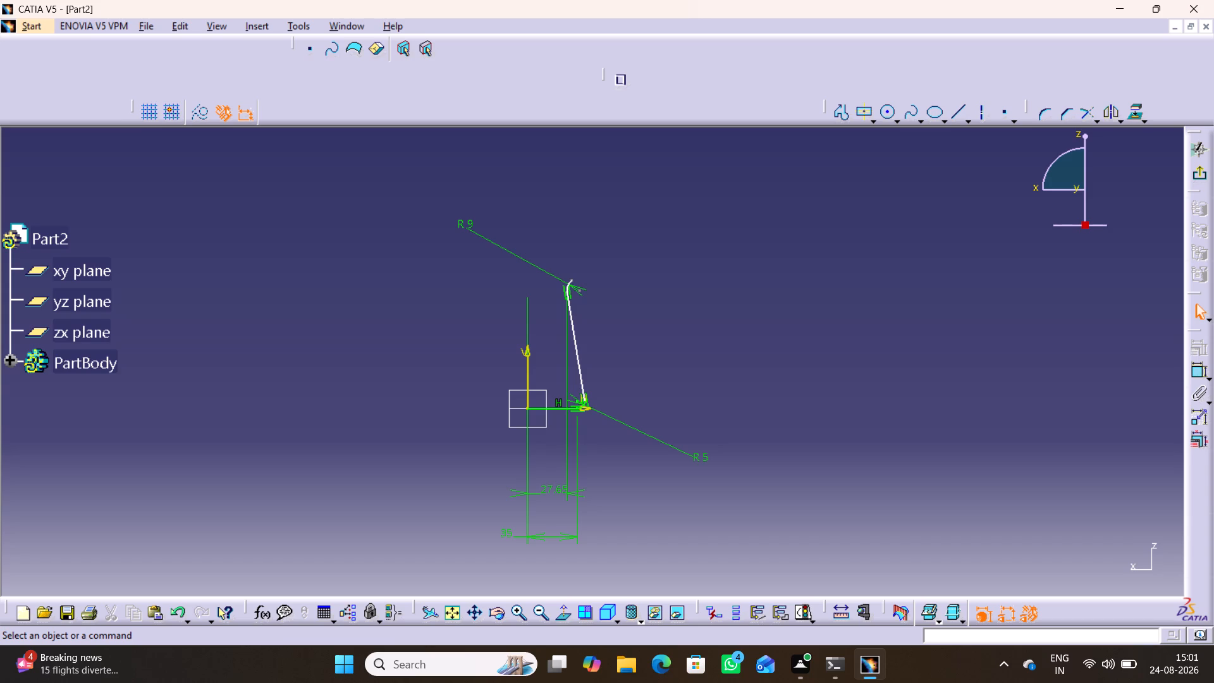
Lower the concave arc freehand towards the base line, shortening the slanted line beneath it.
{"action": "left_click_drag", "start_coordinate": [567, 286], "coordinate": [568, 298]}
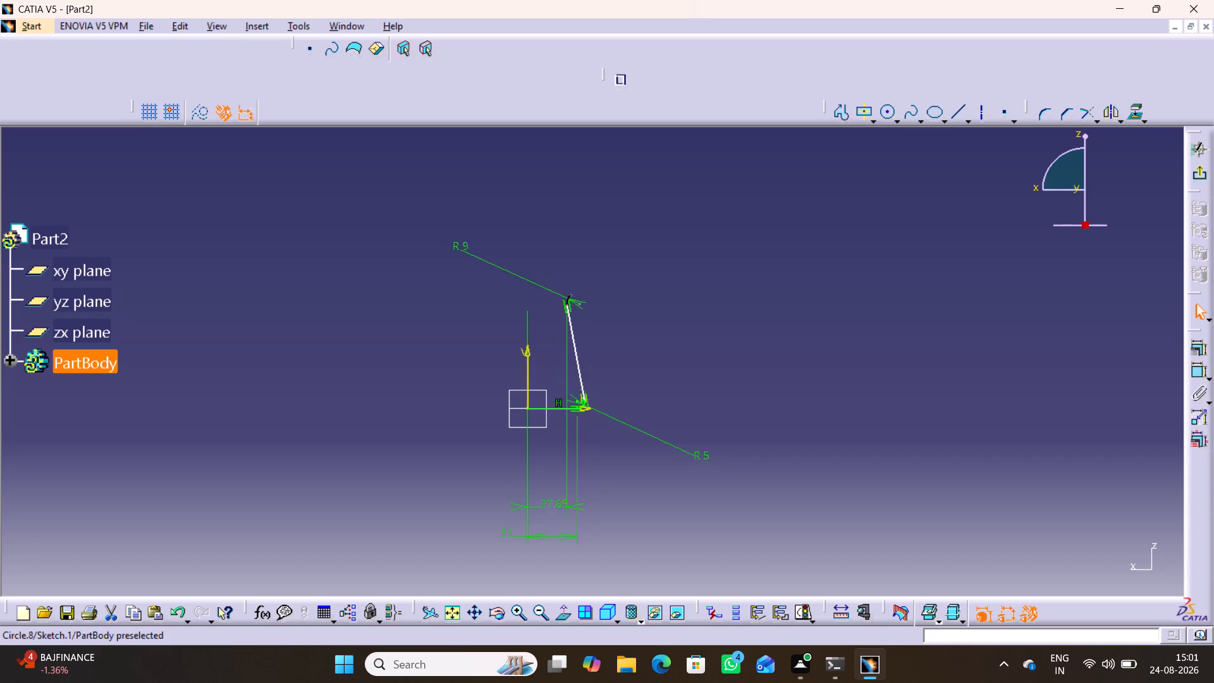
{"action": "left_click_drag", "start_coordinate": [568, 298], "coordinate": [570, 362]}
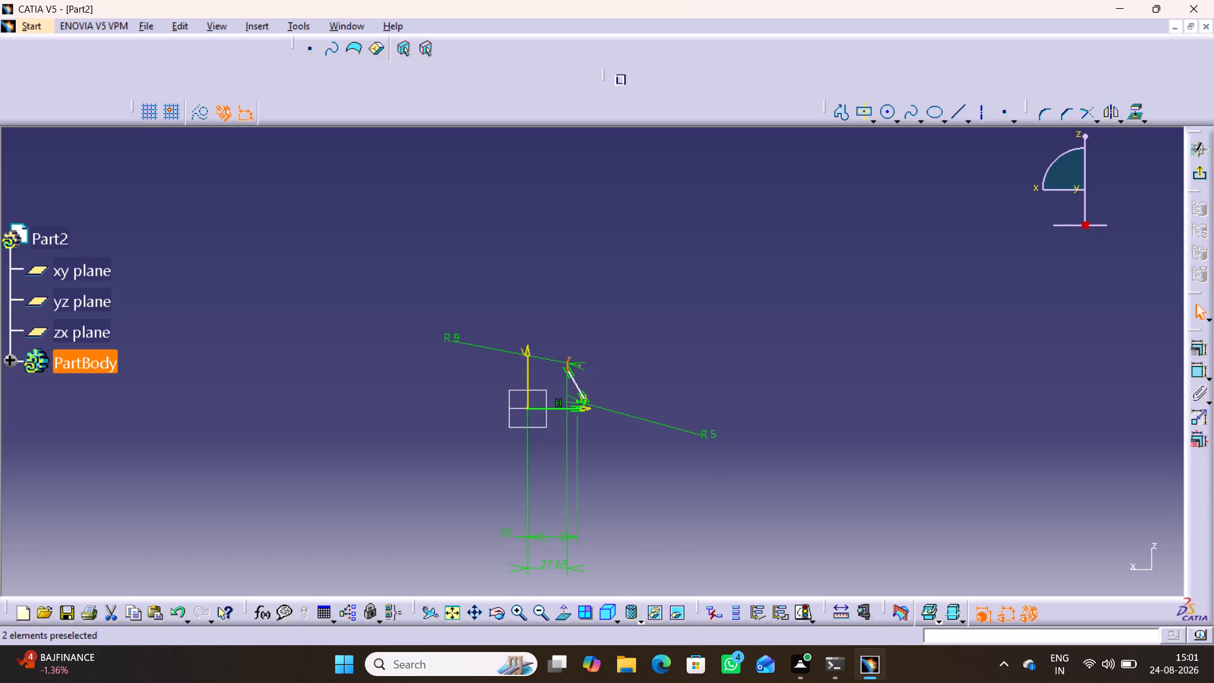
{"action": "left_click", "coordinate": [618, 481]}
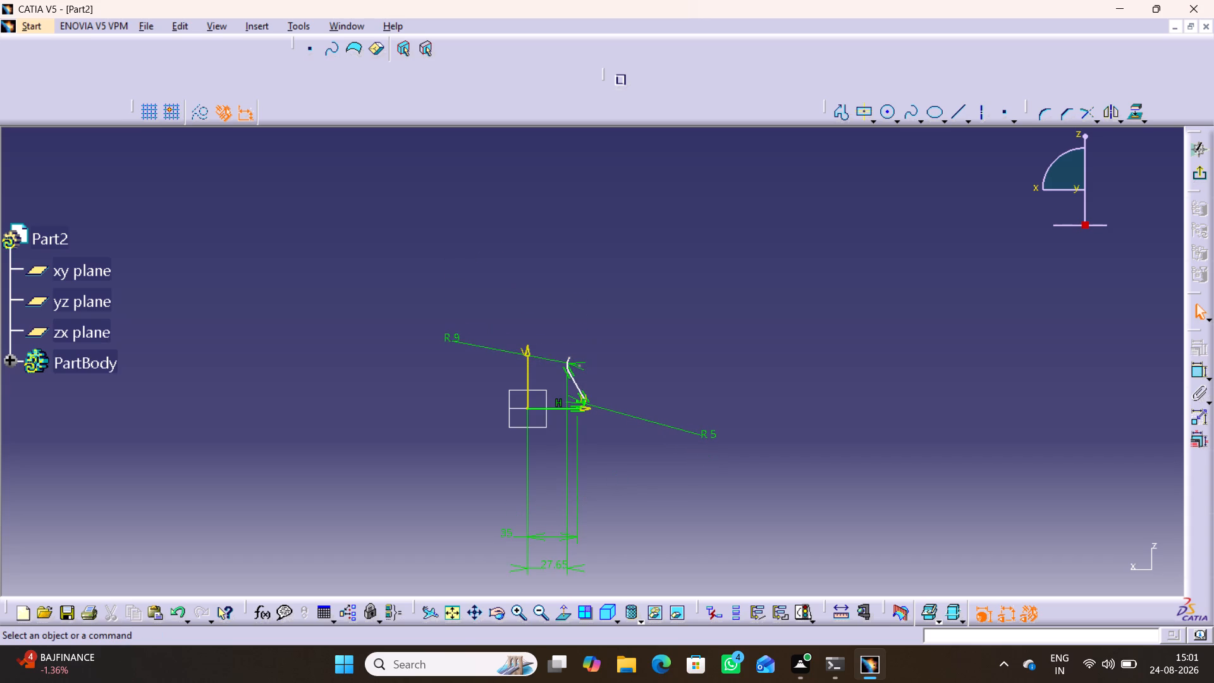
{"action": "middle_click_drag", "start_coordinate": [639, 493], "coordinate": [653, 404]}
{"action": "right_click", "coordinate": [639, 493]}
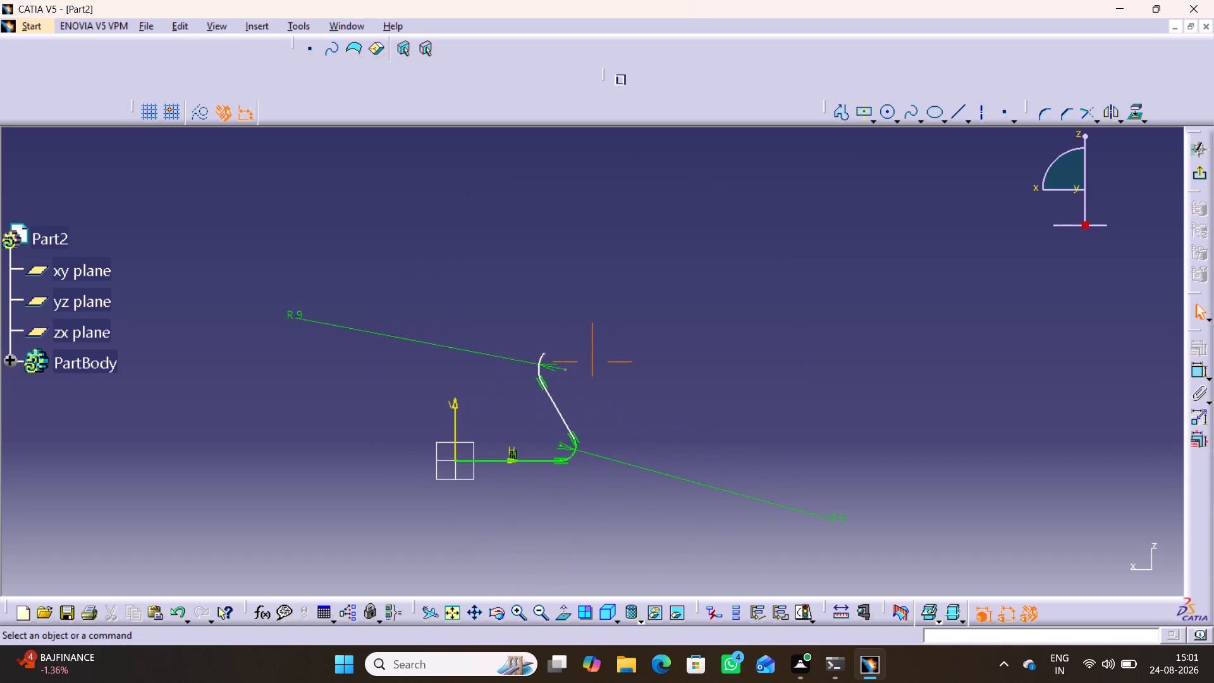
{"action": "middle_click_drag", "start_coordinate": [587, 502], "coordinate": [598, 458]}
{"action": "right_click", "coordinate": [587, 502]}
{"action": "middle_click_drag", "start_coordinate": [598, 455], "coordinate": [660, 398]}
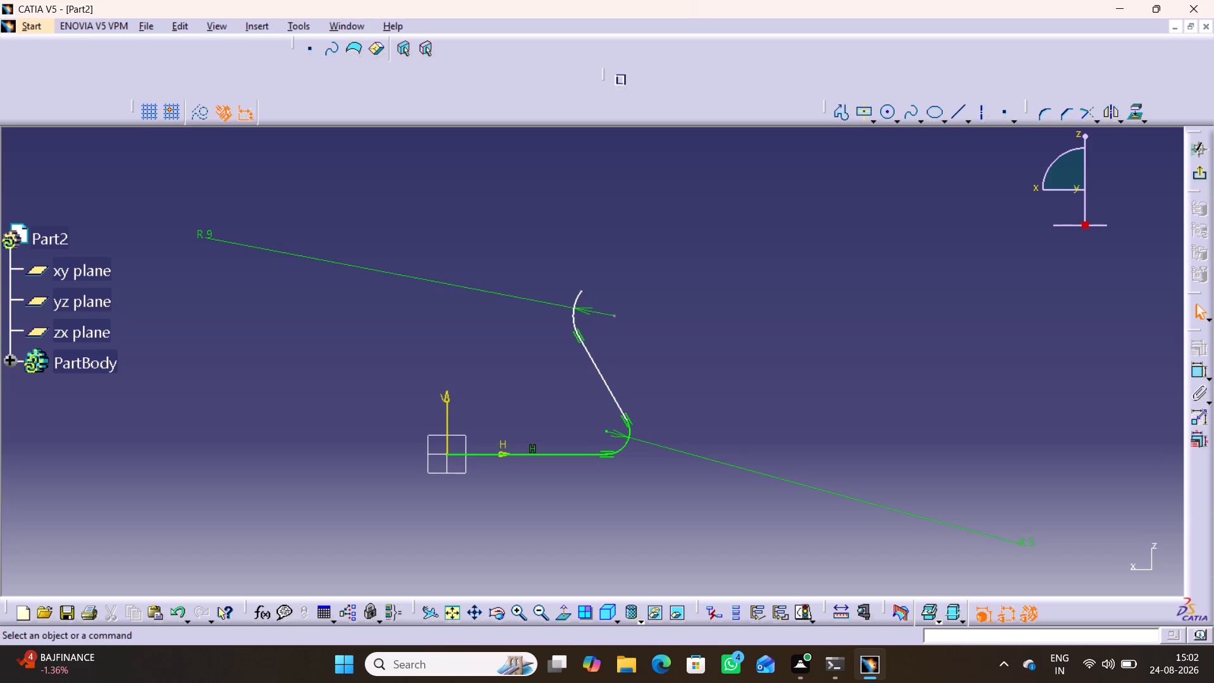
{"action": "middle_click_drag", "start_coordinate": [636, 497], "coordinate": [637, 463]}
Reposition the base line's 35 mm dimension closer beneath the line, with its value between the extension lines.
{"action": "middle_click_drag", "start_coordinate": [655, 477], "coordinate": [655, 483]}
{"action": "right_click", "coordinate": [655, 477]}
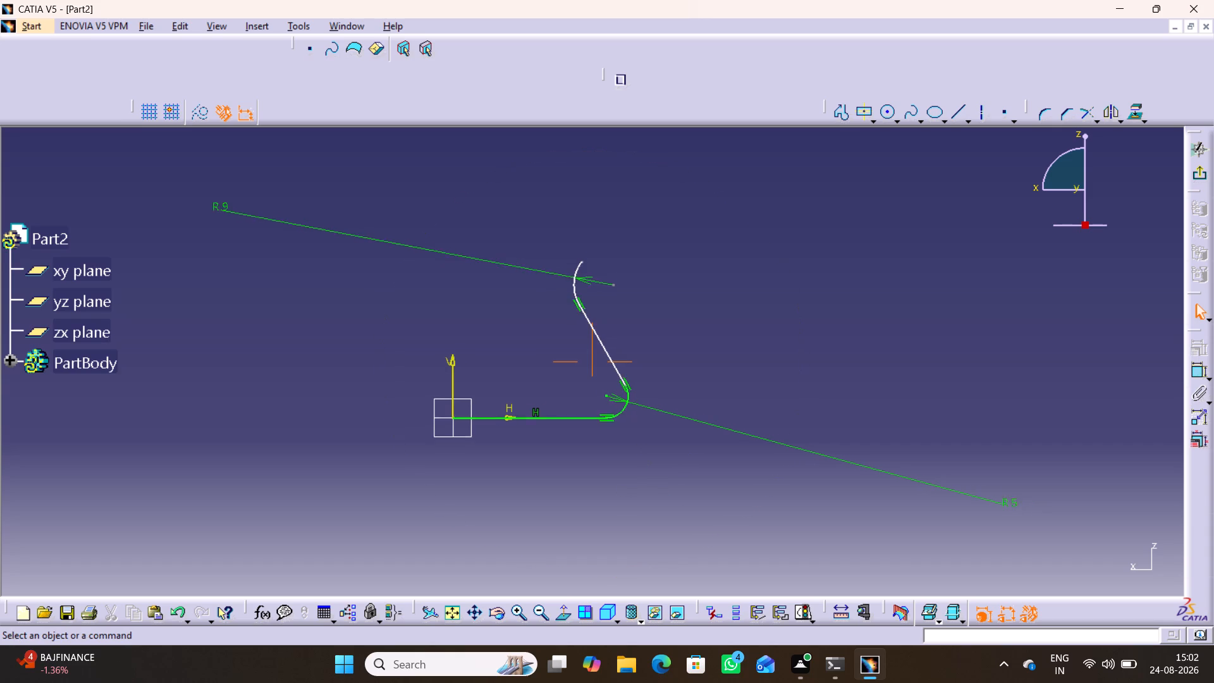
{"action": "middle_click_drag", "start_coordinate": [655, 483], "coordinate": [668, 519]}
{"action": "middle_click_drag", "start_coordinate": [670, 519], "coordinate": [680, 549]}
{"action": "right_click", "coordinate": [670, 519]}
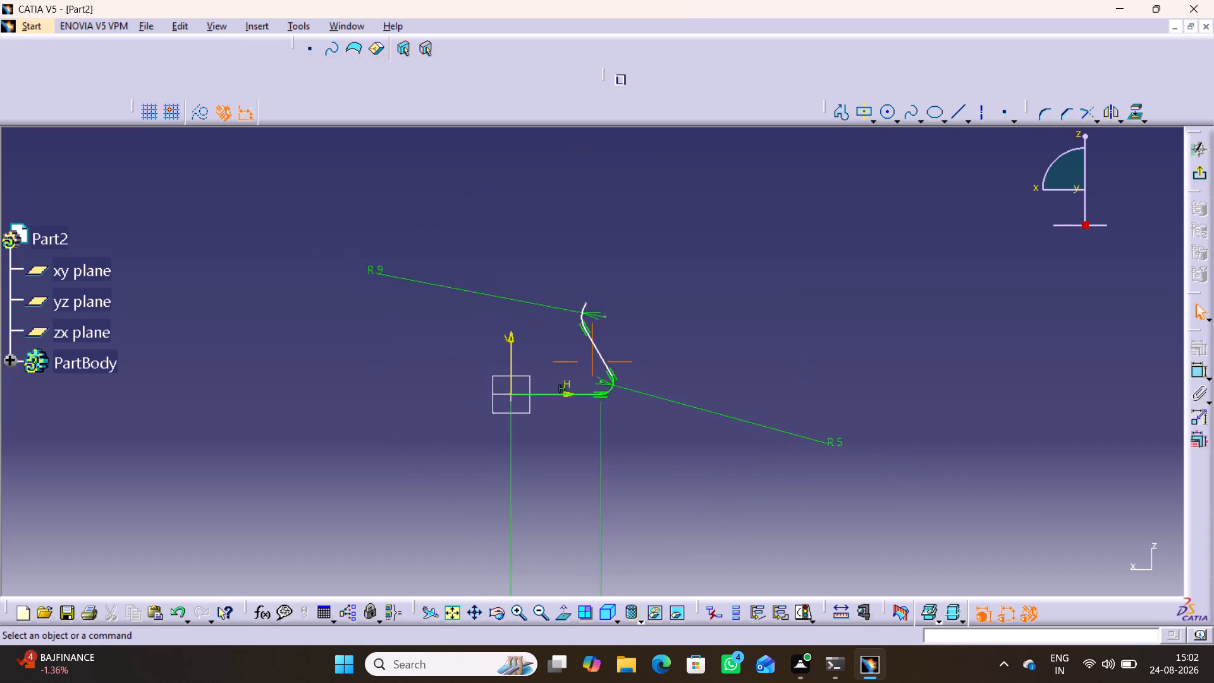
{"action": "middle_click_drag", "start_coordinate": [680, 549], "coordinate": [696, 551]}
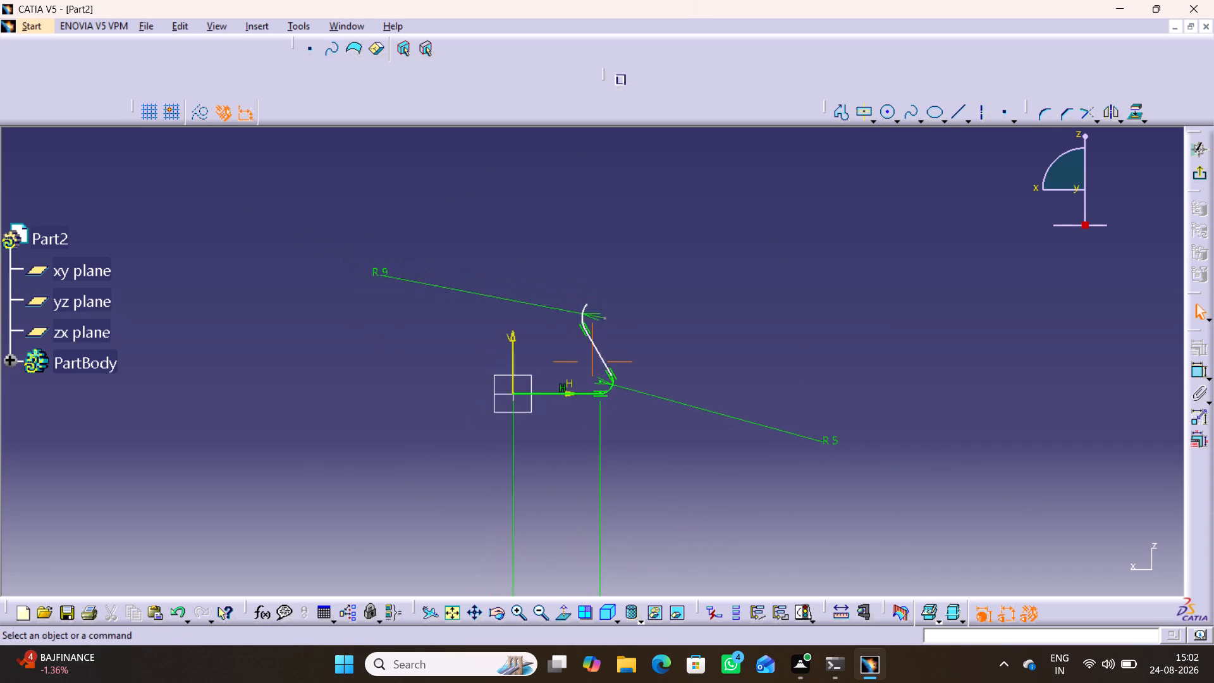
{"action": "middle_click_drag", "start_coordinate": [696, 551], "coordinate": [719, 598]}
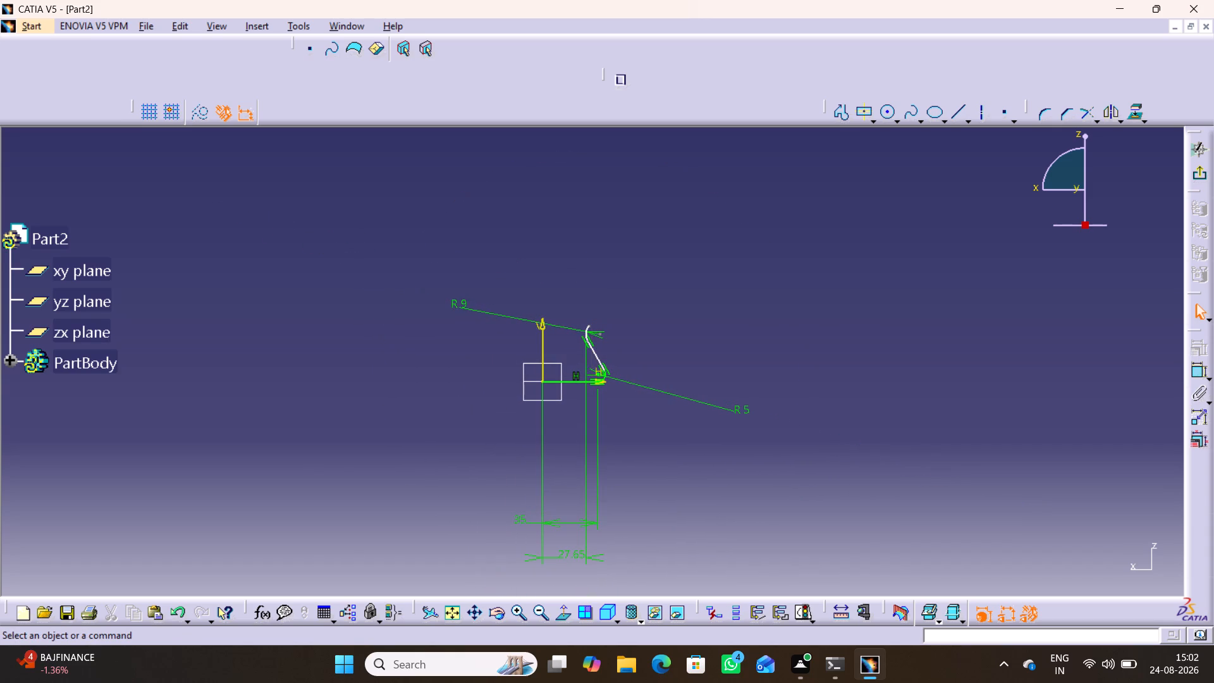
{"action": "left_click_drag", "start_coordinate": [574, 558], "coordinate": [579, 482]}
{"action": "left_click", "coordinate": [638, 541]}
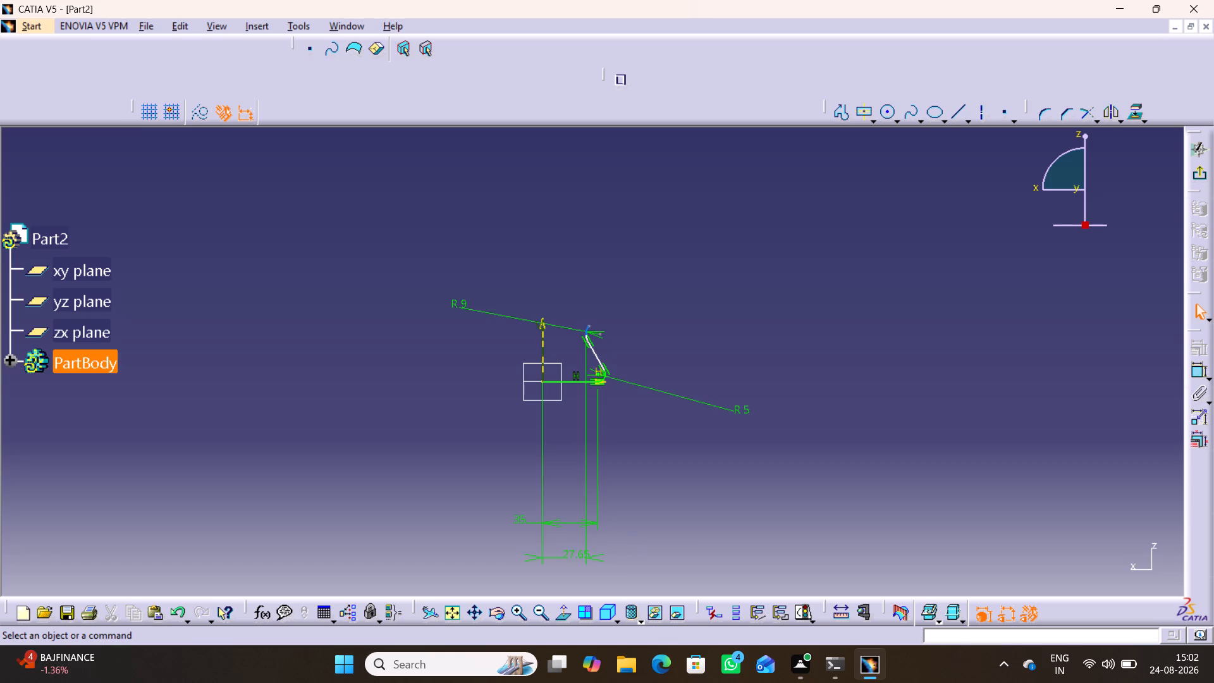
{"action": "left_click_drag", "start_coordinate": [563, 555], "coordinate": [562, 460]}
{"action": "left_click", "coordinate": [580, 479]}
{"action": "left_click_drag", "start_coordinate": [521, 520], "coordinate": [544, 520]}
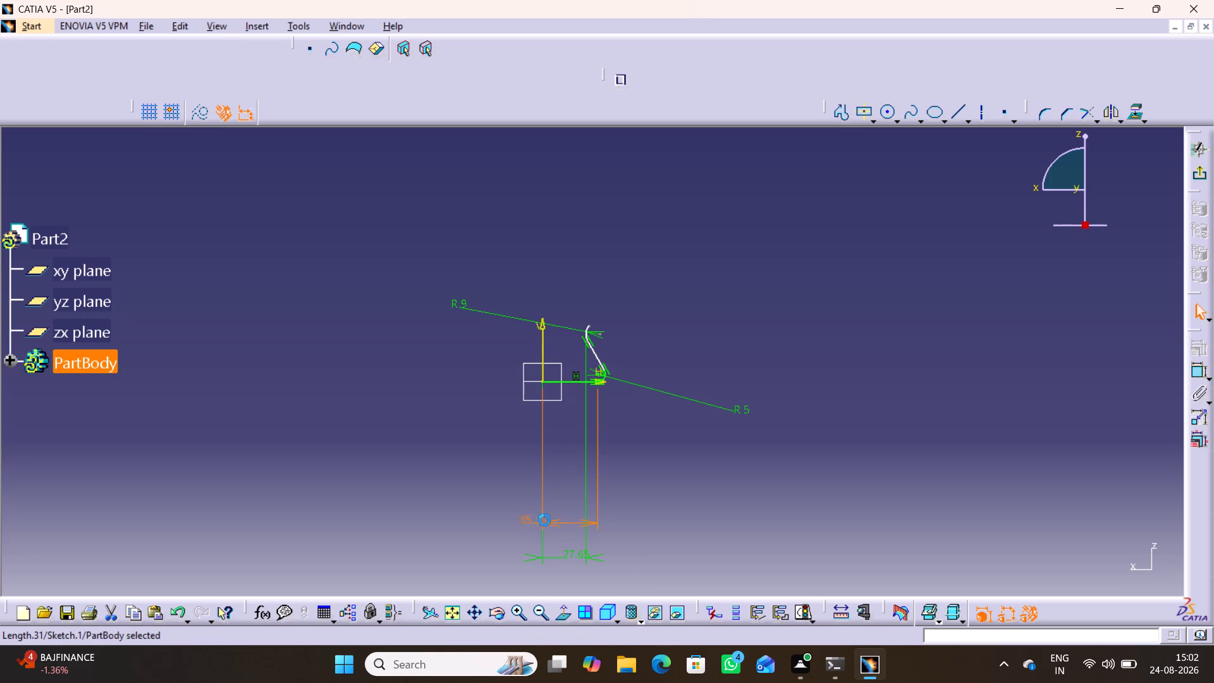
{"action": "left_click_drag", "start_coordinate": [544, 520], "coordinate": [574, 524]}
{"action": "left_click", "coordinate": [657, 519]}
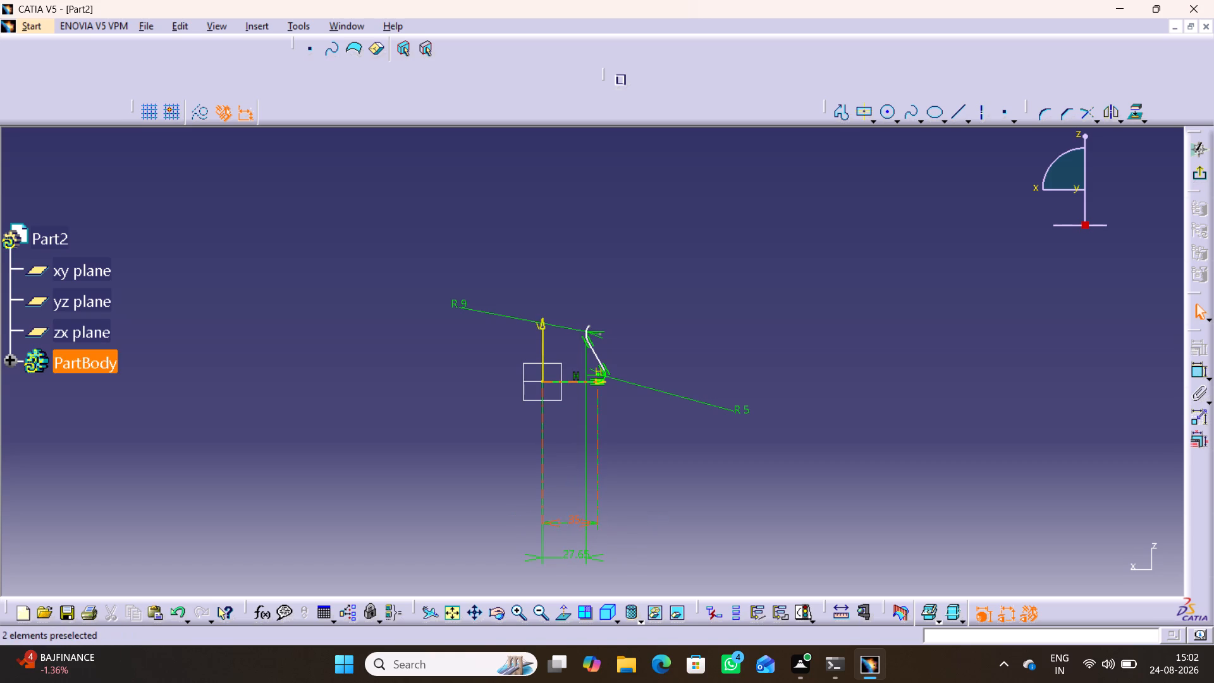
{"action": "left_click_drag", "start_coordinate": [570, 522], "coordinate": [572, 423]}
{"action": "left_click", "coordinate": [653, 525]}
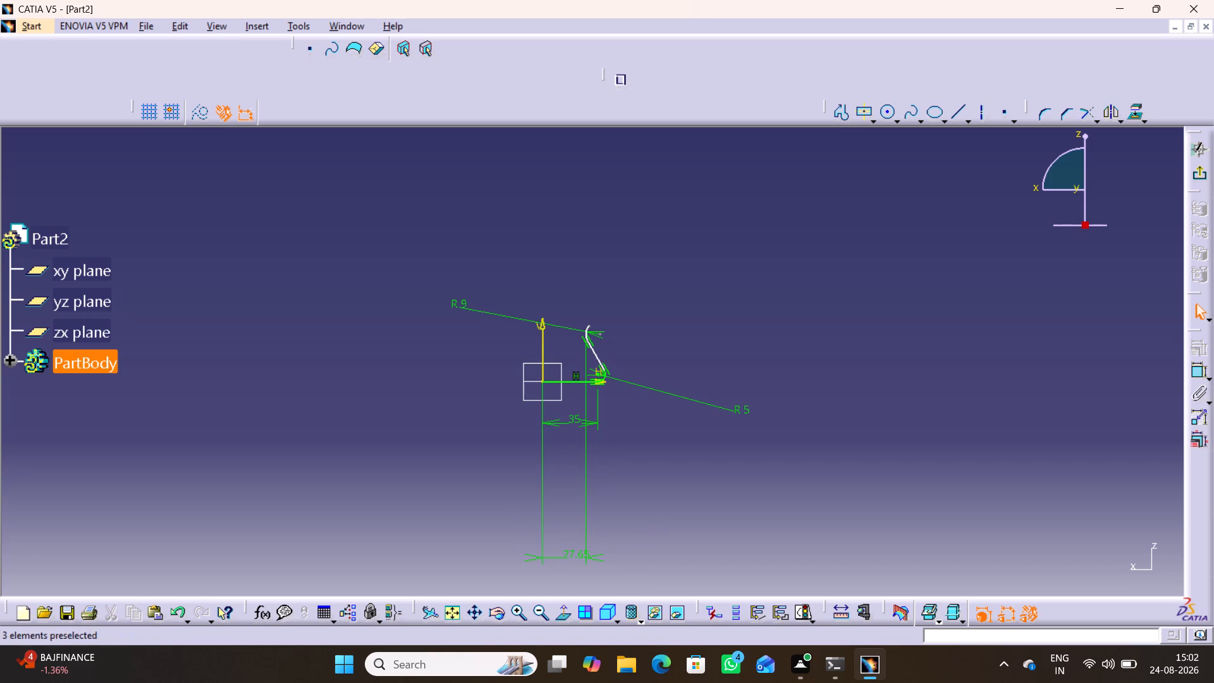
Reposition the 27.65 mm offset dimension close beneath the base line and space the 35 mm dimension below it.
{"action": "left_click_drag", "start_coordinate": [563, 554], "coordinate": [550, 410]}
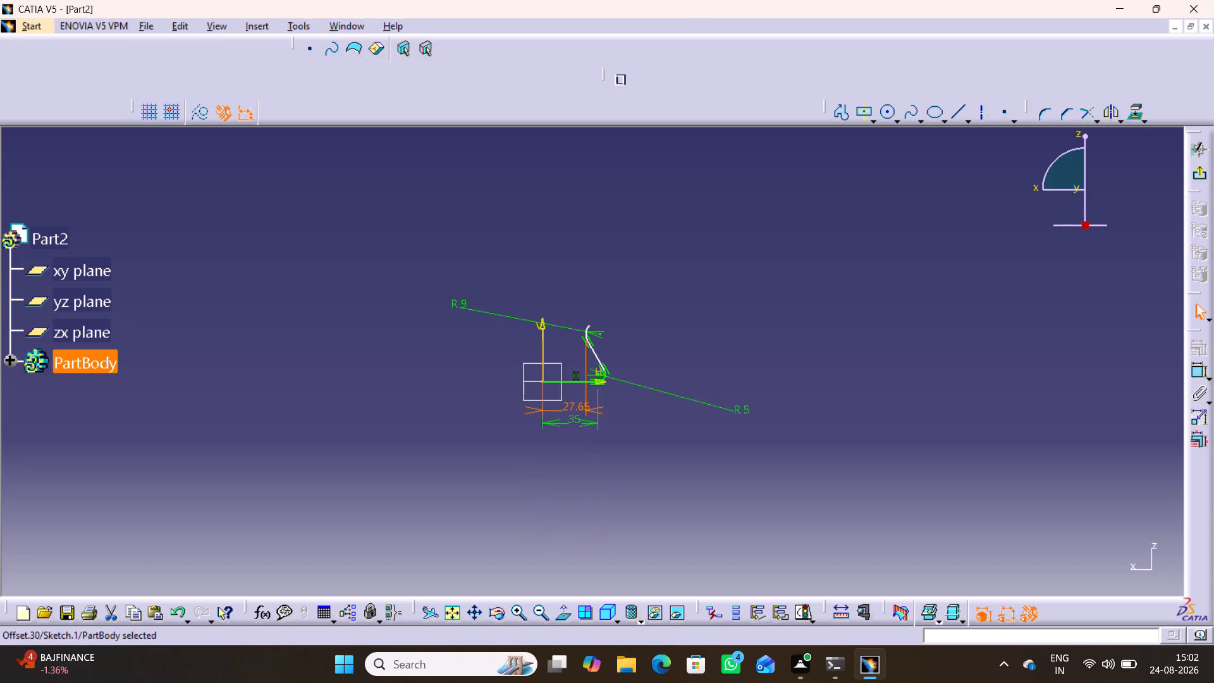
{"action": "left_click_drag", "start_coordinate": [550, 410], "coordinate": [511, 410]}
{"action": "left_click", "coordinate": [610, 480]}
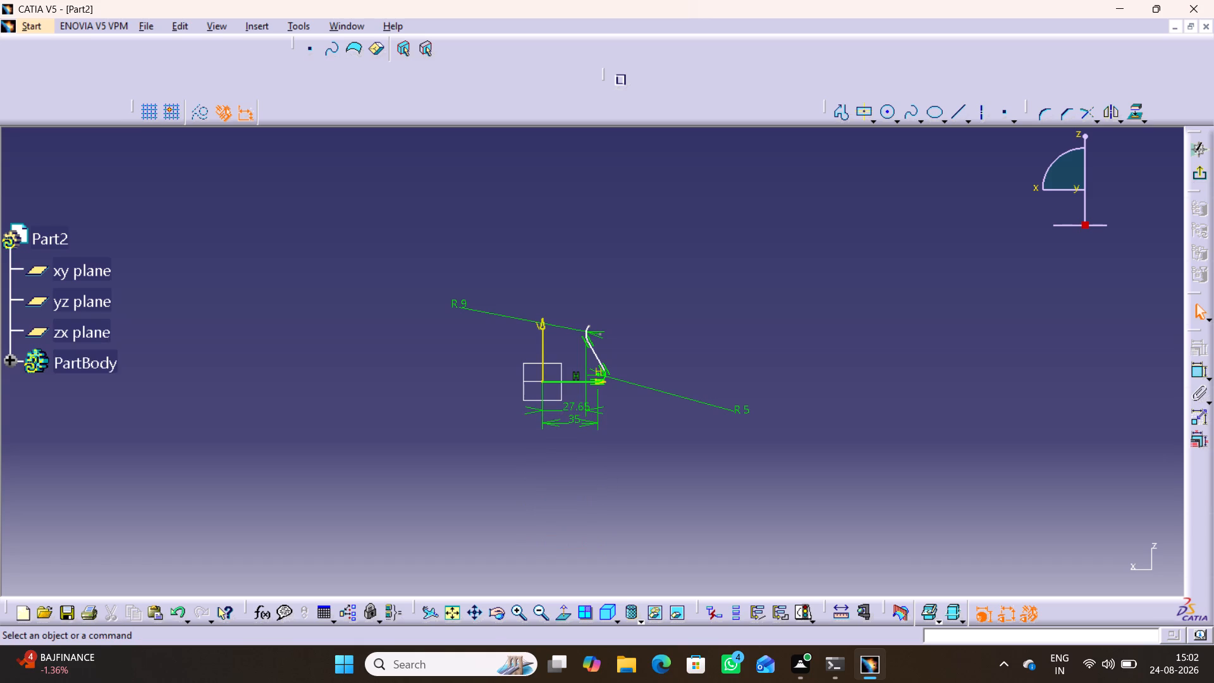
{"action": "left_click_drag", "start_coordinate": [579, 421], "coordinate": [589, 438]}
{"action": "left_click", "coordinate": [641, 465]}
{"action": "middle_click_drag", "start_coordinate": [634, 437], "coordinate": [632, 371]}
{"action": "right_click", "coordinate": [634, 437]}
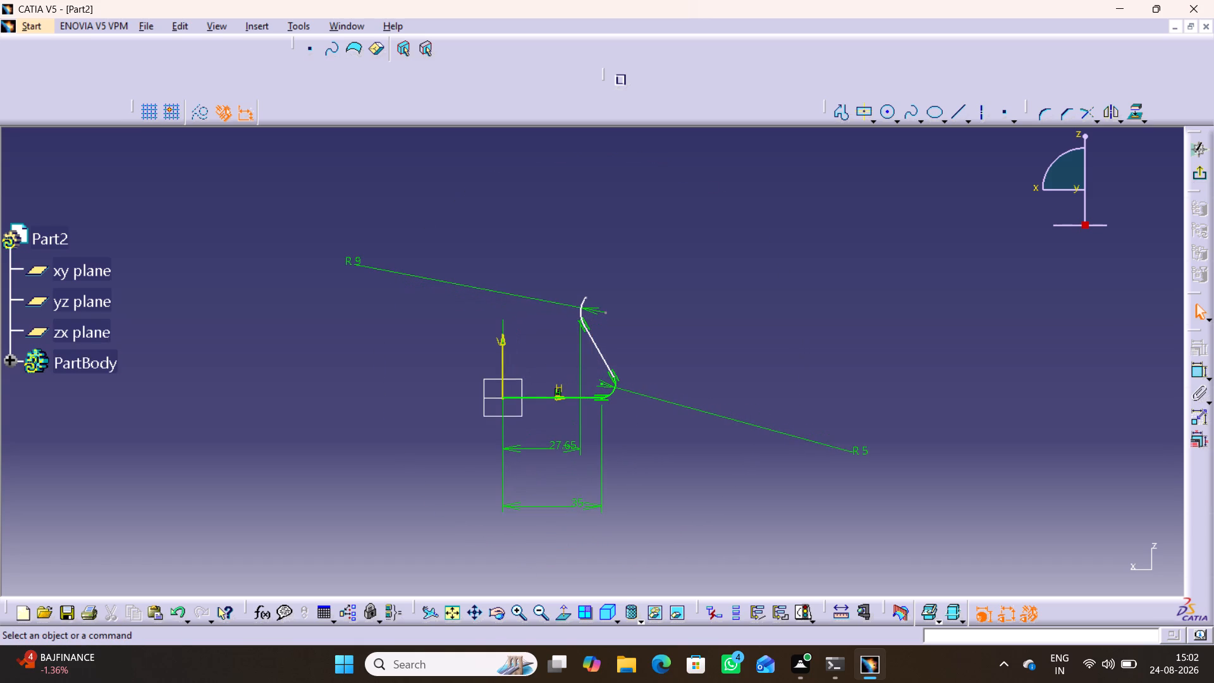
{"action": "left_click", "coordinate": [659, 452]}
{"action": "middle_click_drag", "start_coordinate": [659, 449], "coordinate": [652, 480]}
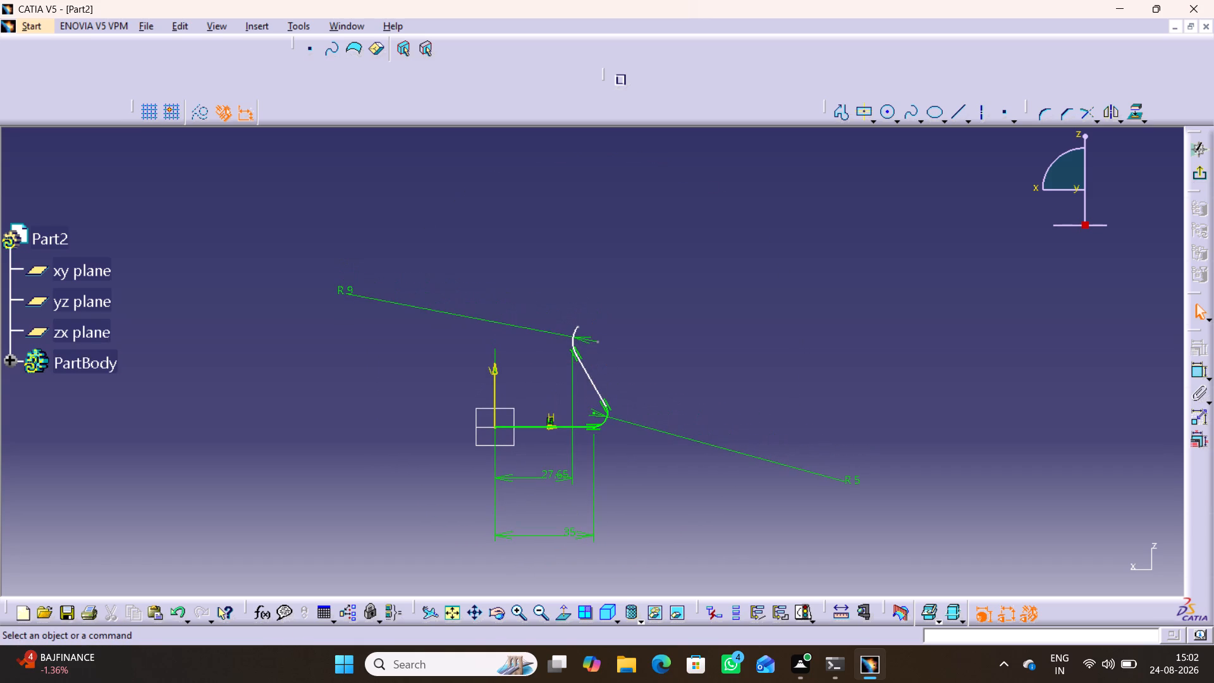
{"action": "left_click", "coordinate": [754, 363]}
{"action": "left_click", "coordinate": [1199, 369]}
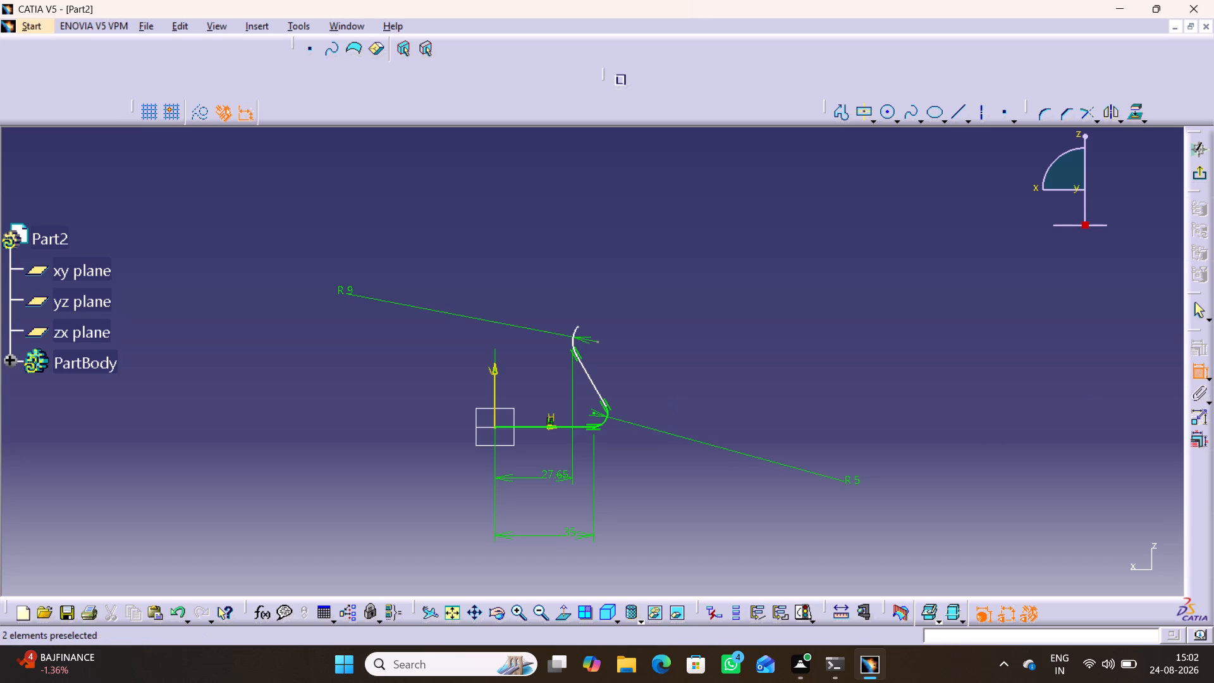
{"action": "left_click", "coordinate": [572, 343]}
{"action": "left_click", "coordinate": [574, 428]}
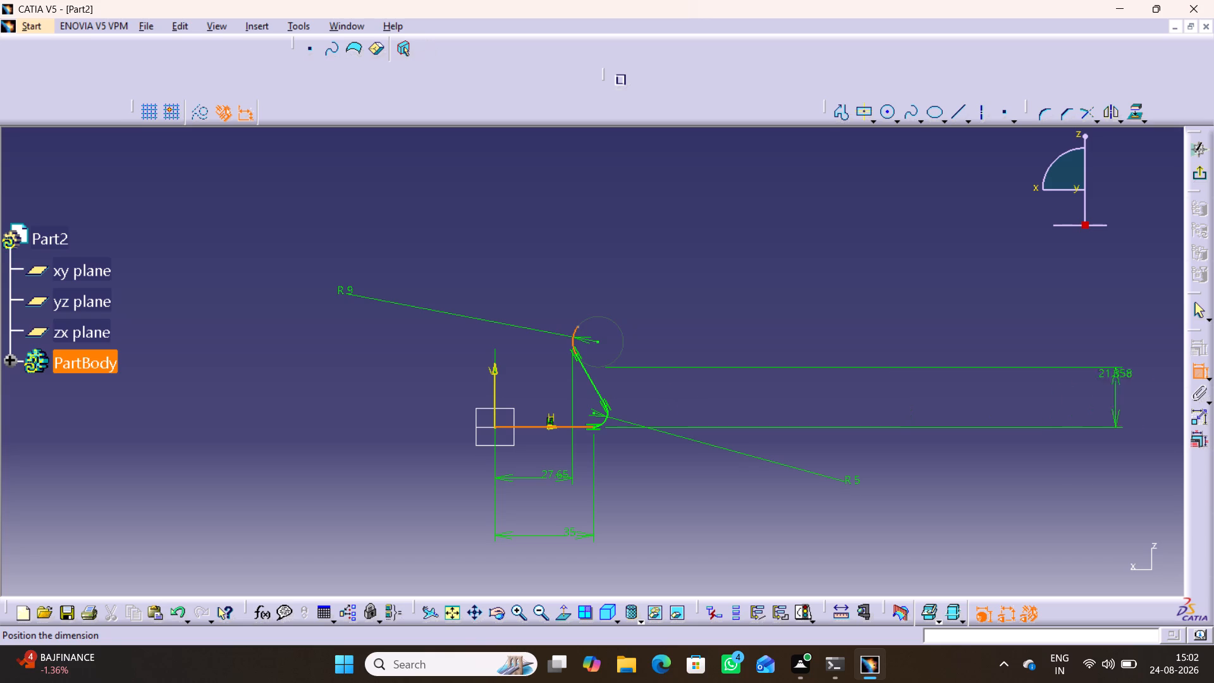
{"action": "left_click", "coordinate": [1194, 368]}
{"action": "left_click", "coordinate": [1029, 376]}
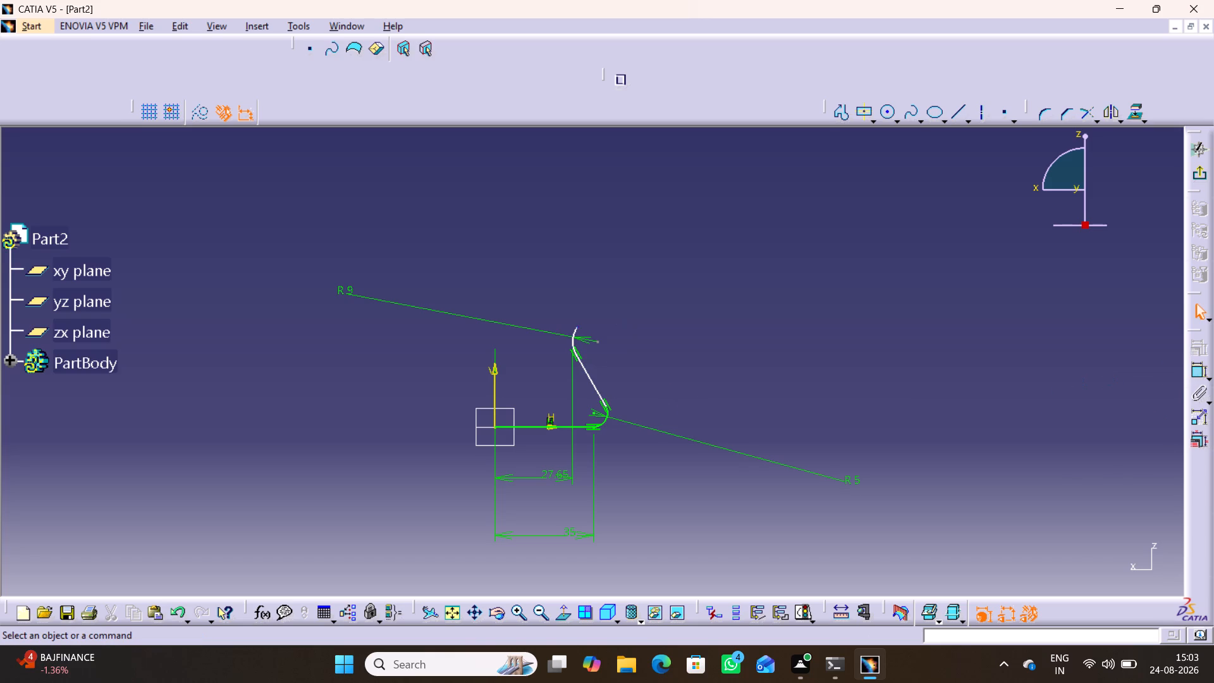
Dimension the vertical offset between the concave arc's circle and the base line and set it to 21.7 mm.
{"action": "middle_click_drag", "start_coordinate": [636, 385], "coordinate": [628, 290]}
{"action": "right_click", "coordinate": [636, 385]}
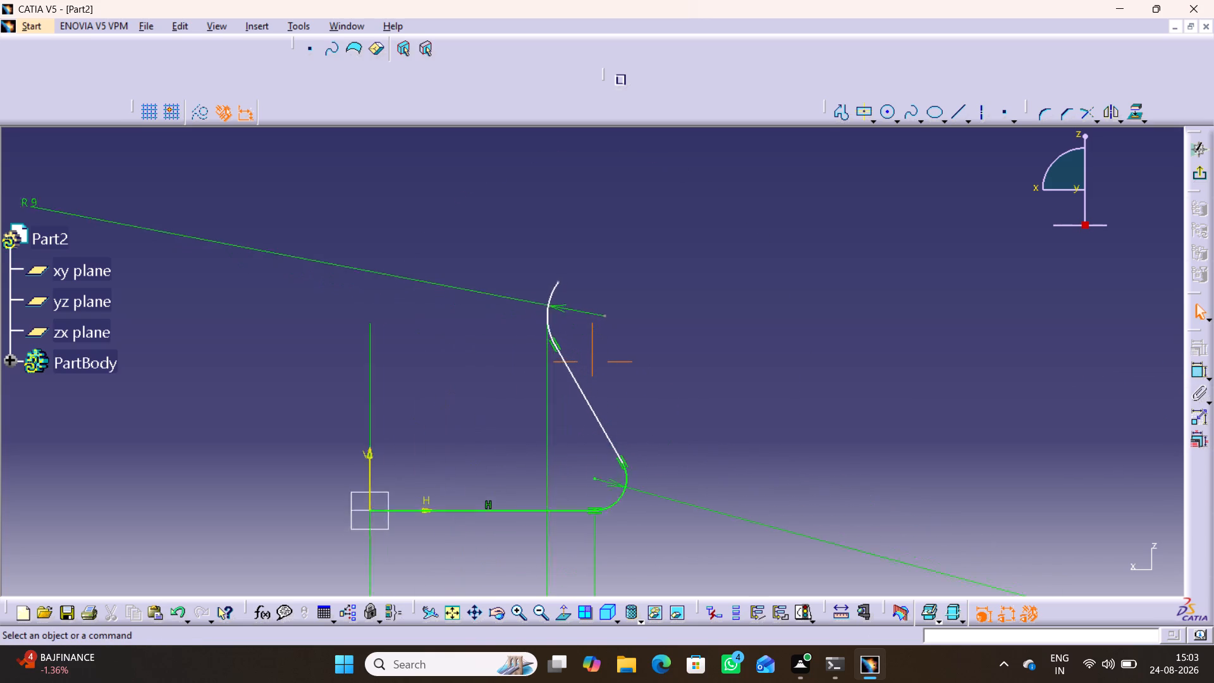
{"action": "middle_click_drag", "start_coordinate": [628, 290], "coordinate": [626, 283]}
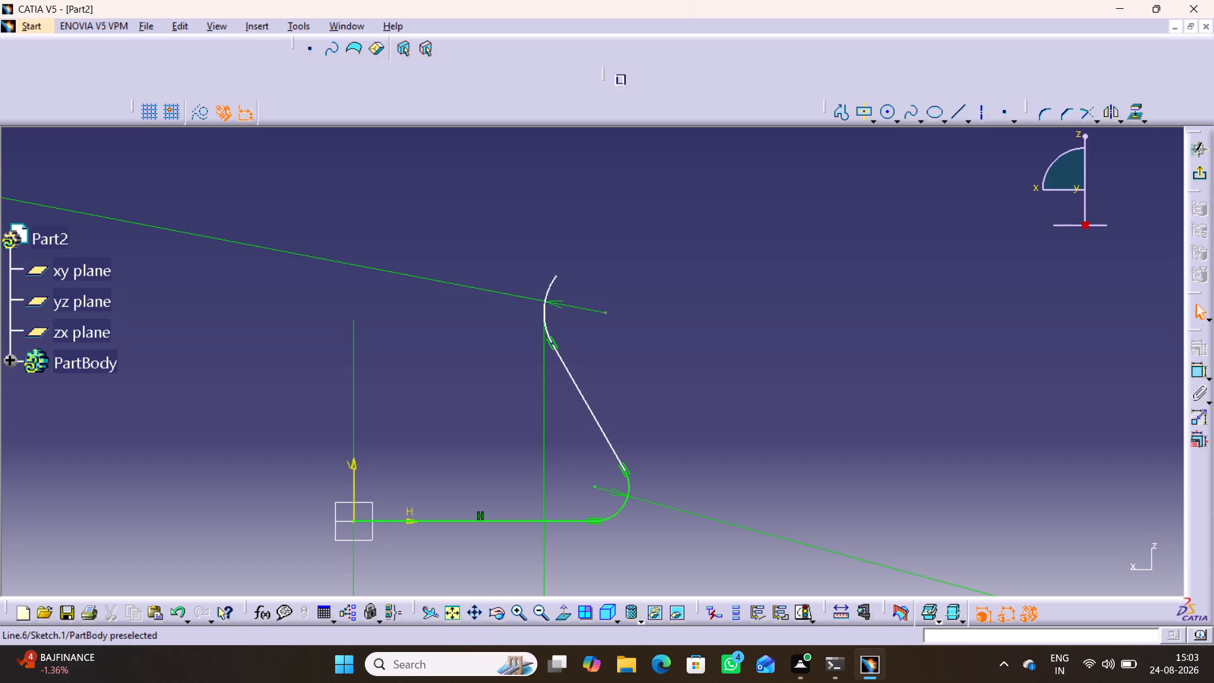
{"action": "left_click", "coordinate": [1196, 372]}
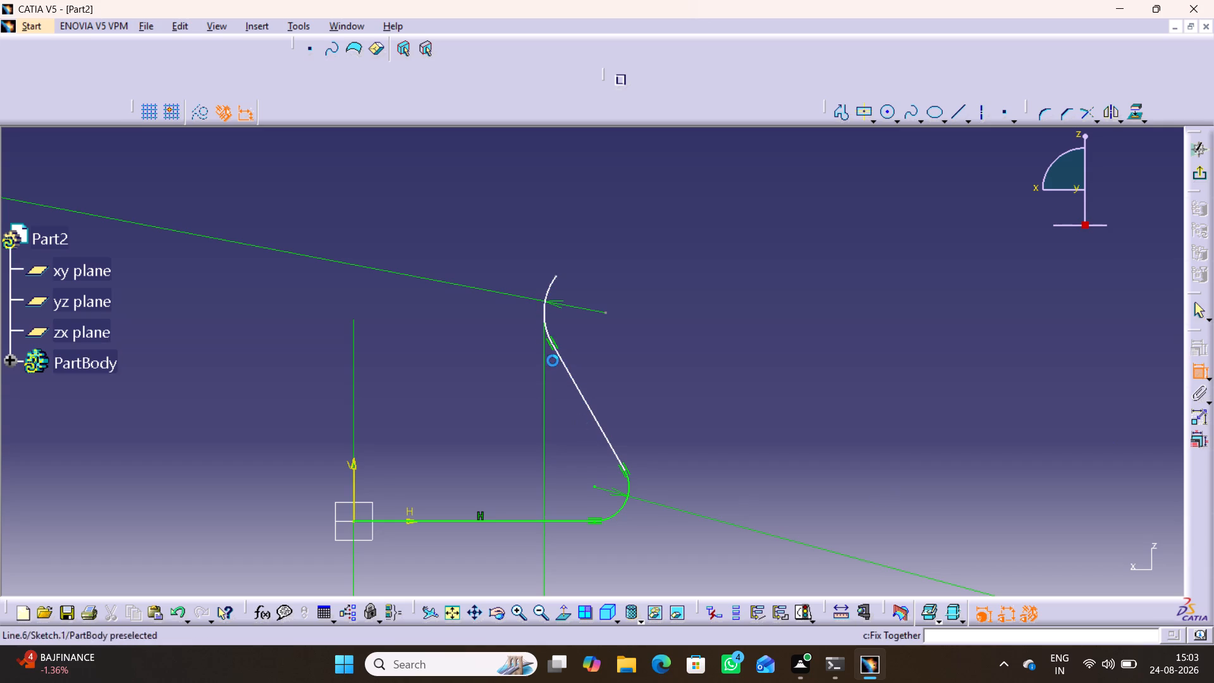
{"action": "left_click", "coordinate": [543, 319]}
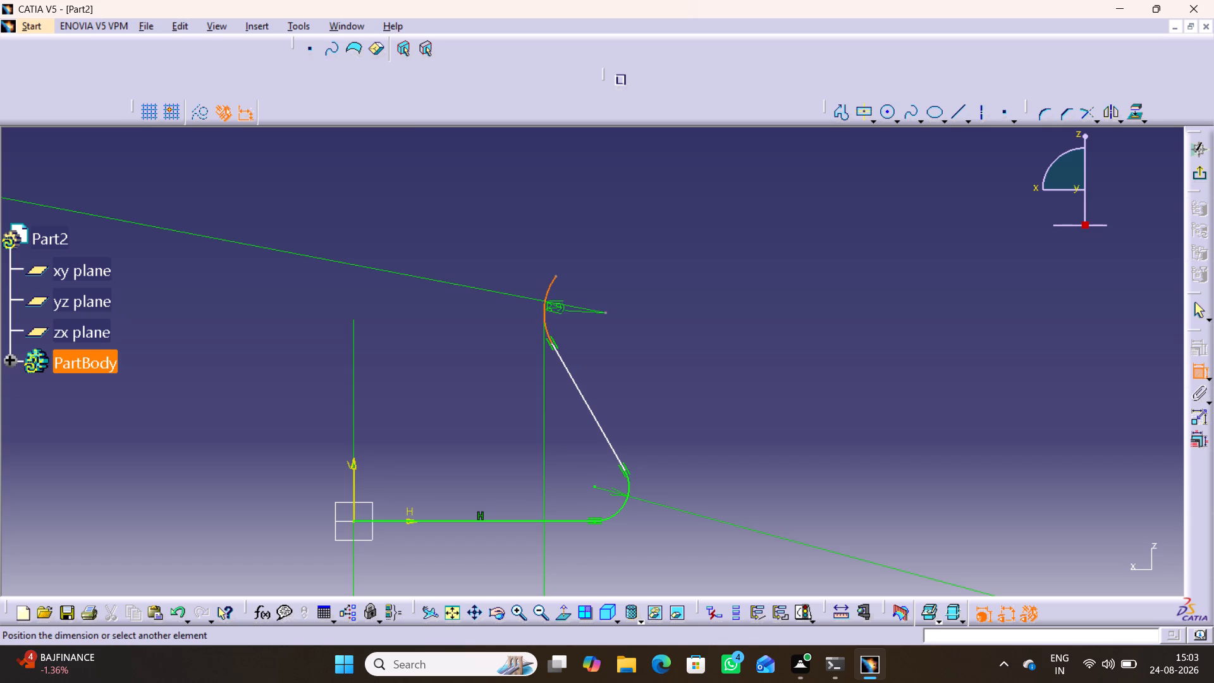
{"action": "left_click", "coordinate": [559, 522]}
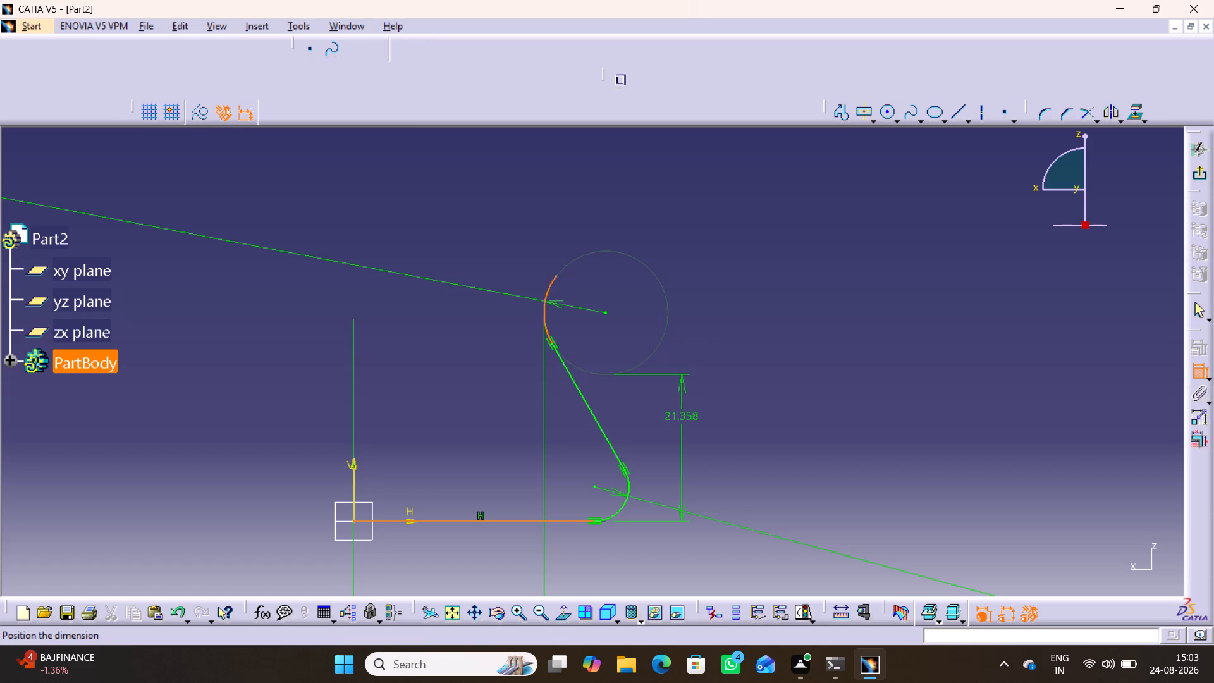
{"action": "left_click", "coordinate": [682, 433]}
{"action": "double_click", "coordinate": [681, 426]}
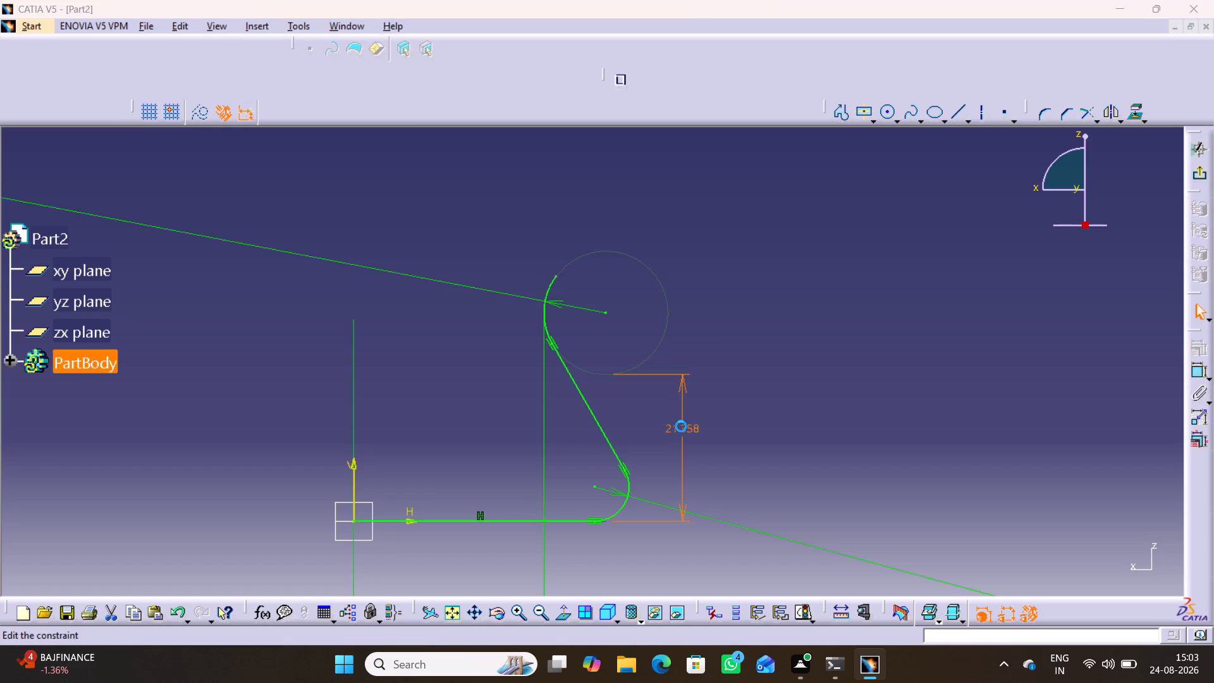
{"action": "type", "text": "21."}
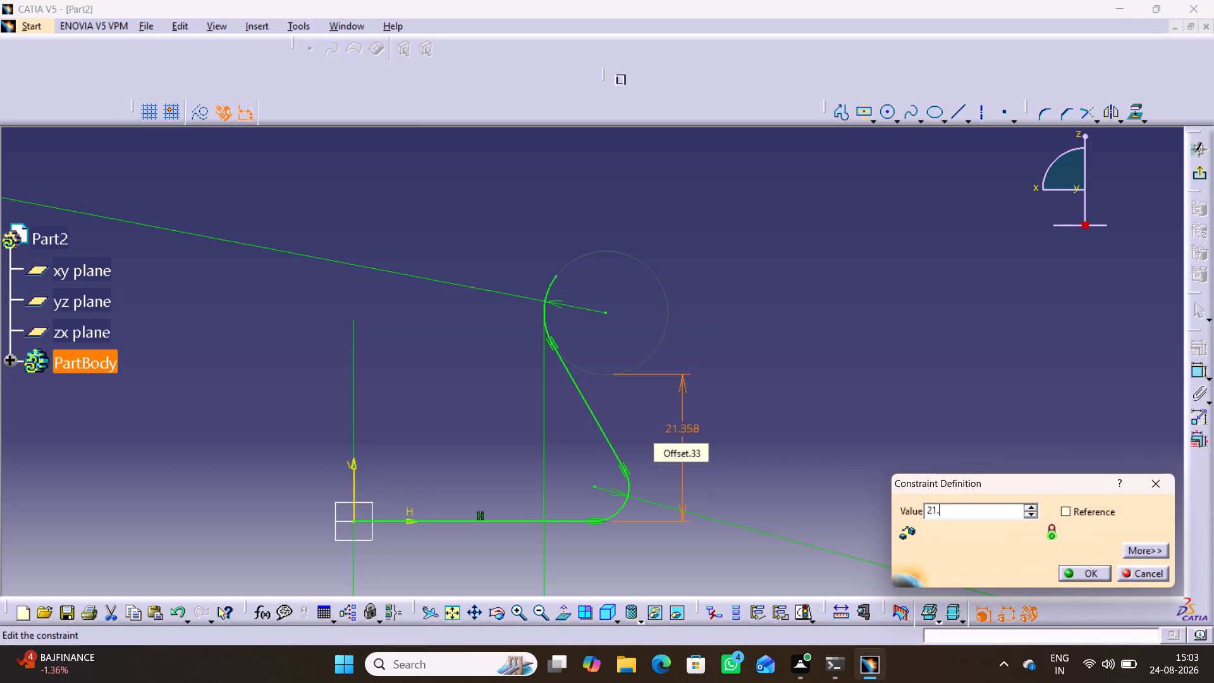
{"action": "key", "text": "7"}
{"action": "key", "text": "Return"}
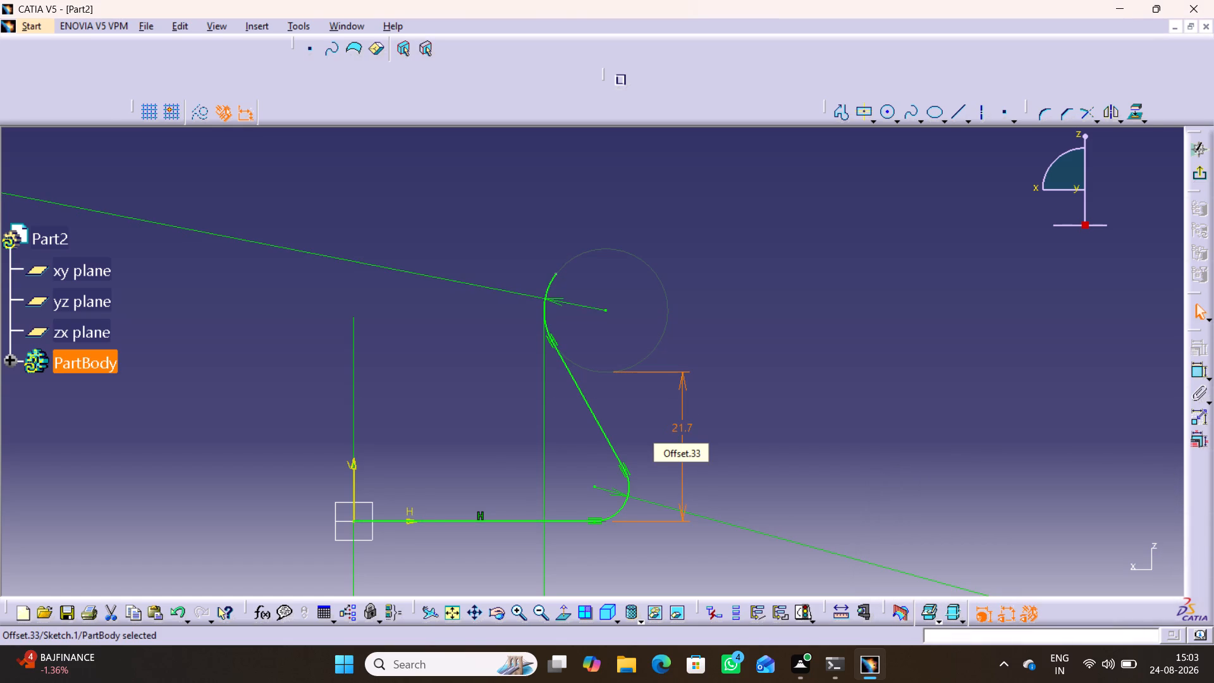
{"action": "left_click", "coordinate": [775, 368]}
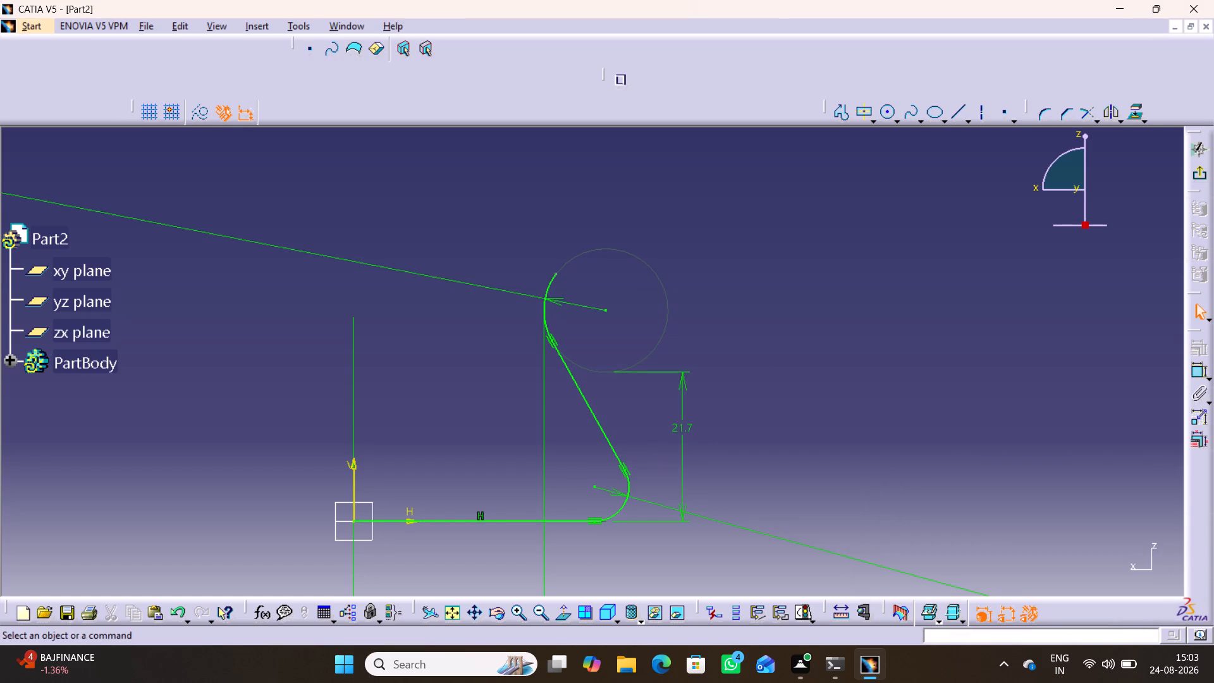
Draw a very short profile line from the concave arc's free upper end, tangent to the arc, and end the profile.
{"action": "middle_click_drag", "start_coordinate": [711, 352], "coordinate": [730, 403]}
{"action": "right_click", "coordinate": [711, 352]}
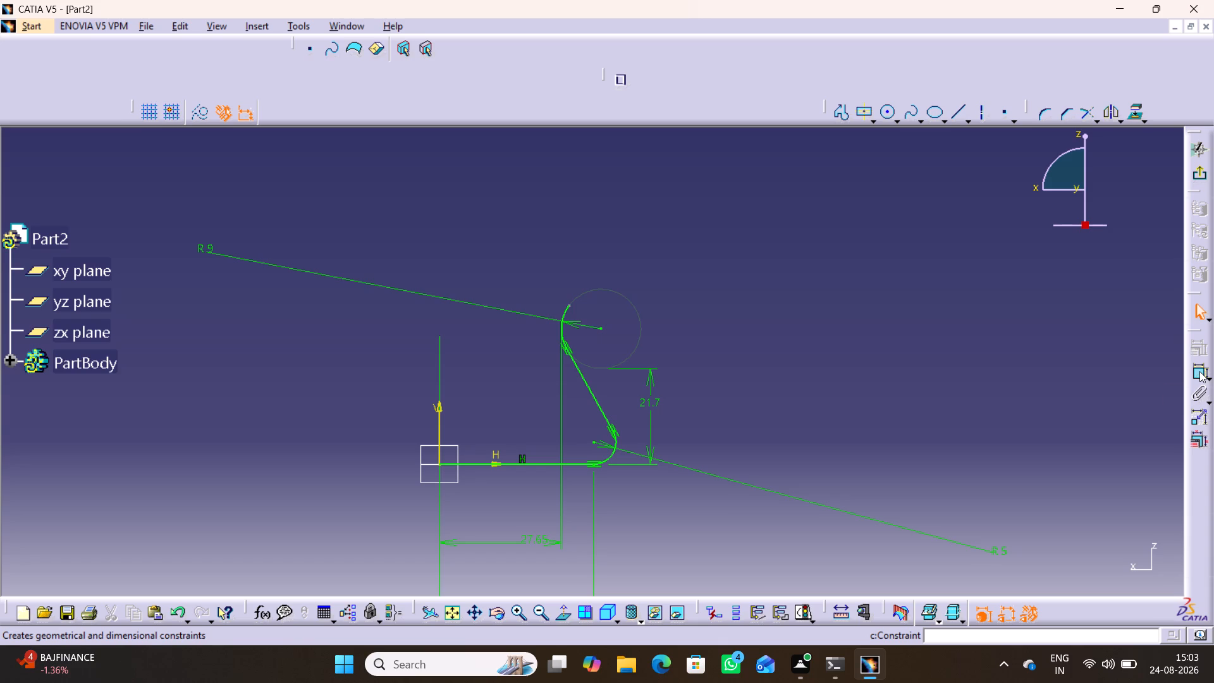
{"action": "left_click", "coordinate": [845, 114]}
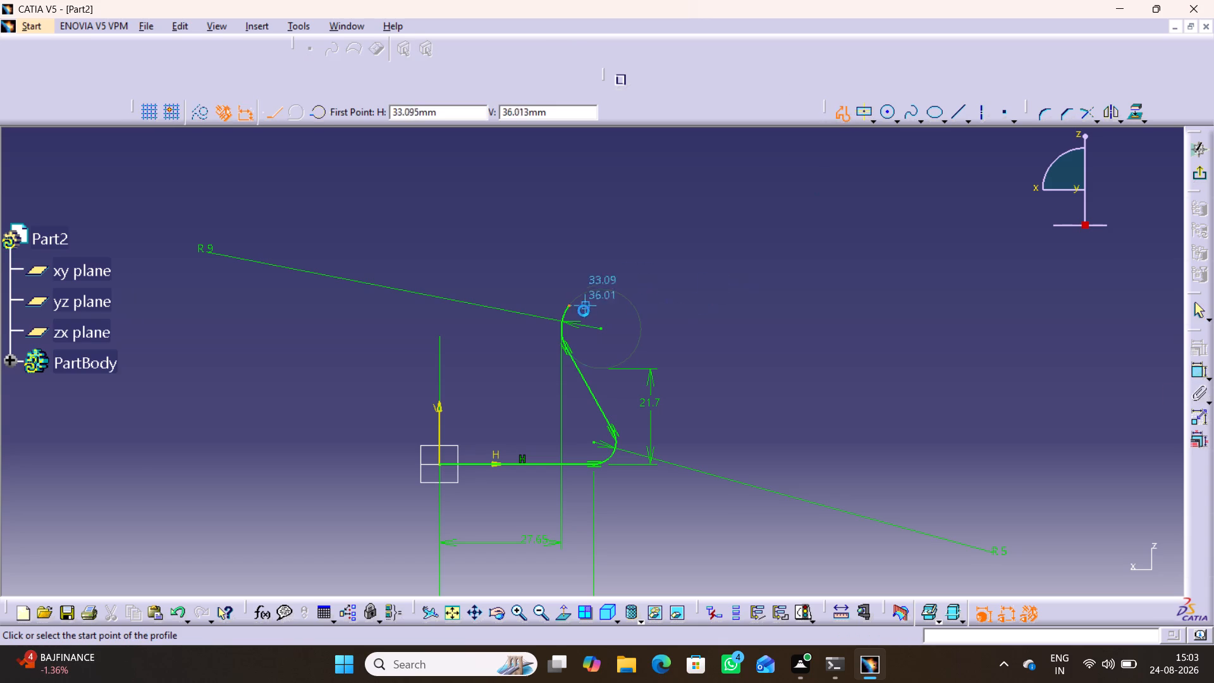
{"action": "left_click", "coordinate": [570, 304]}
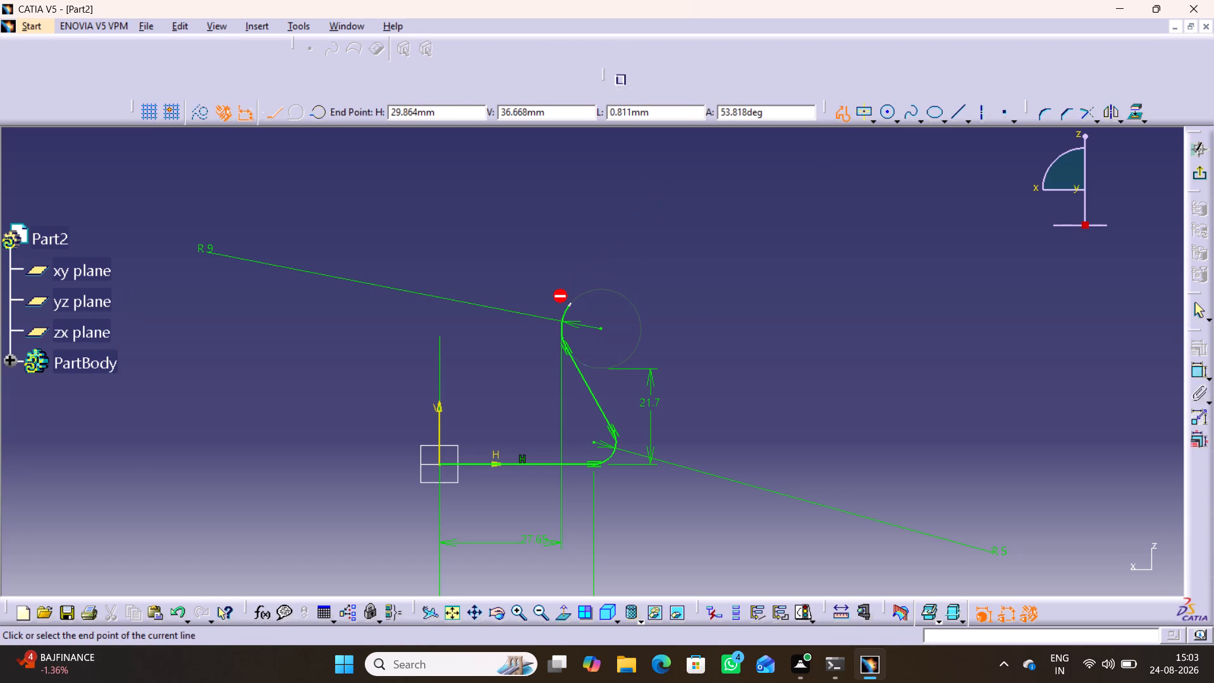
{"action": "left_click_drag", "start_coordinate": [569, 304], "coordinate": [586, 300]}
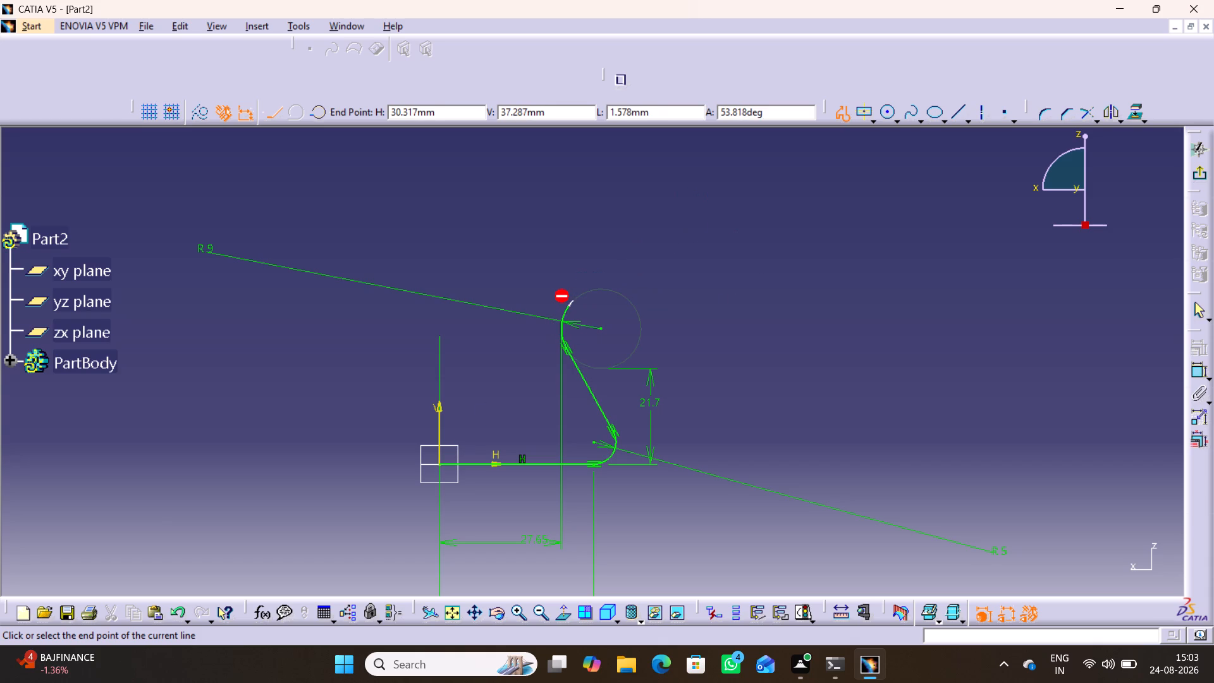
{"action": "left_click_drag", "start_coordinate": [573, 302], "coordinate": [678, 240]}
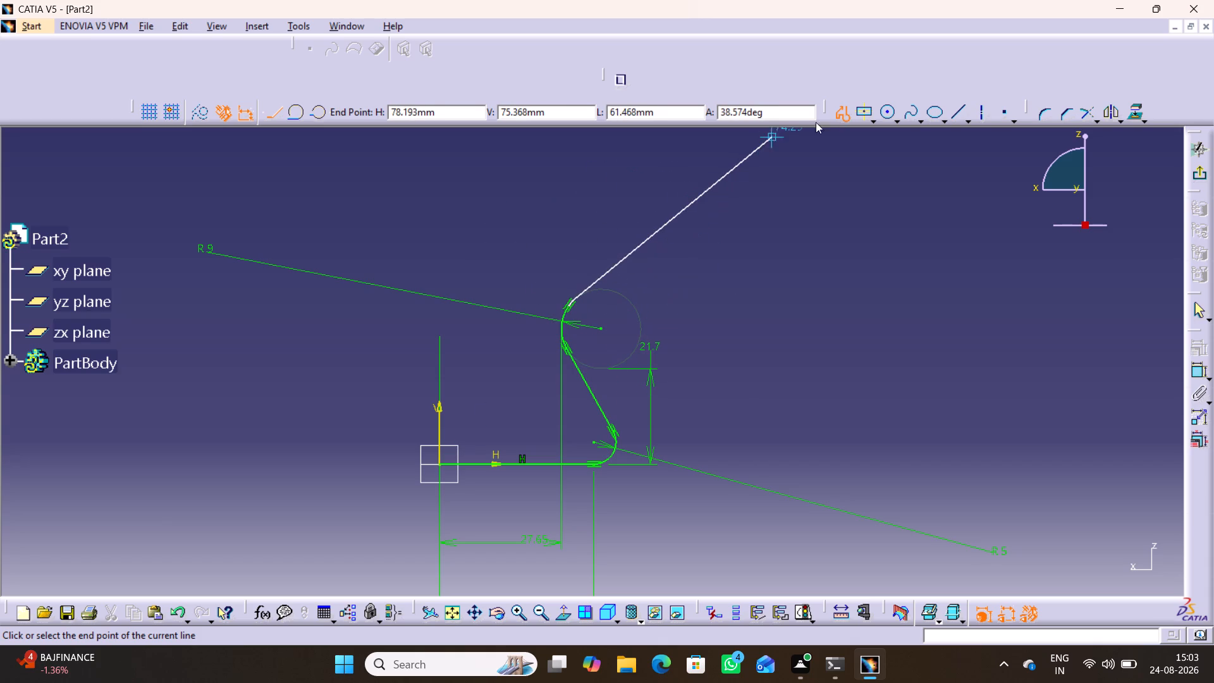
{"action": "left_click", "coordinate": [841, 109]}
{"action": "left_click", "coordinate": [843, 163]}
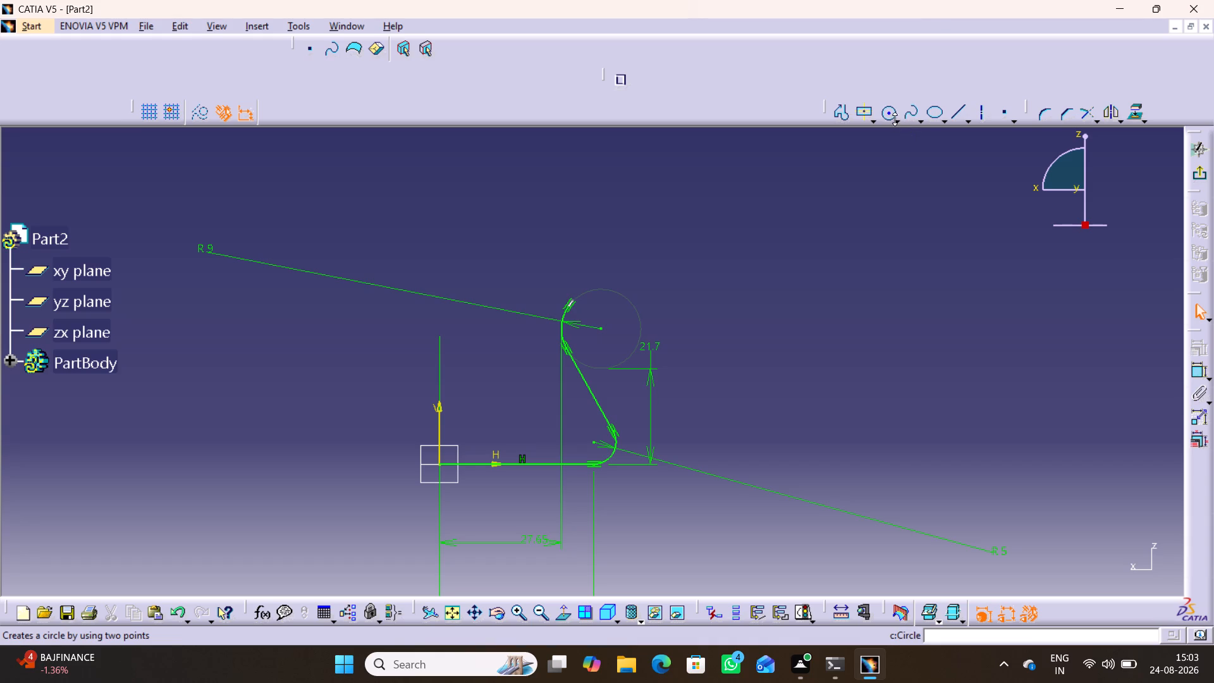
Draw a three-point arc of about 59 mm radius from the short line's end, bulging outward and ending near H 57.7, V 84.7 mm.
{"action": "left_click", "coordinate": [897, 119]}
{"action": "left_click", "coordinate": [914, 228]}
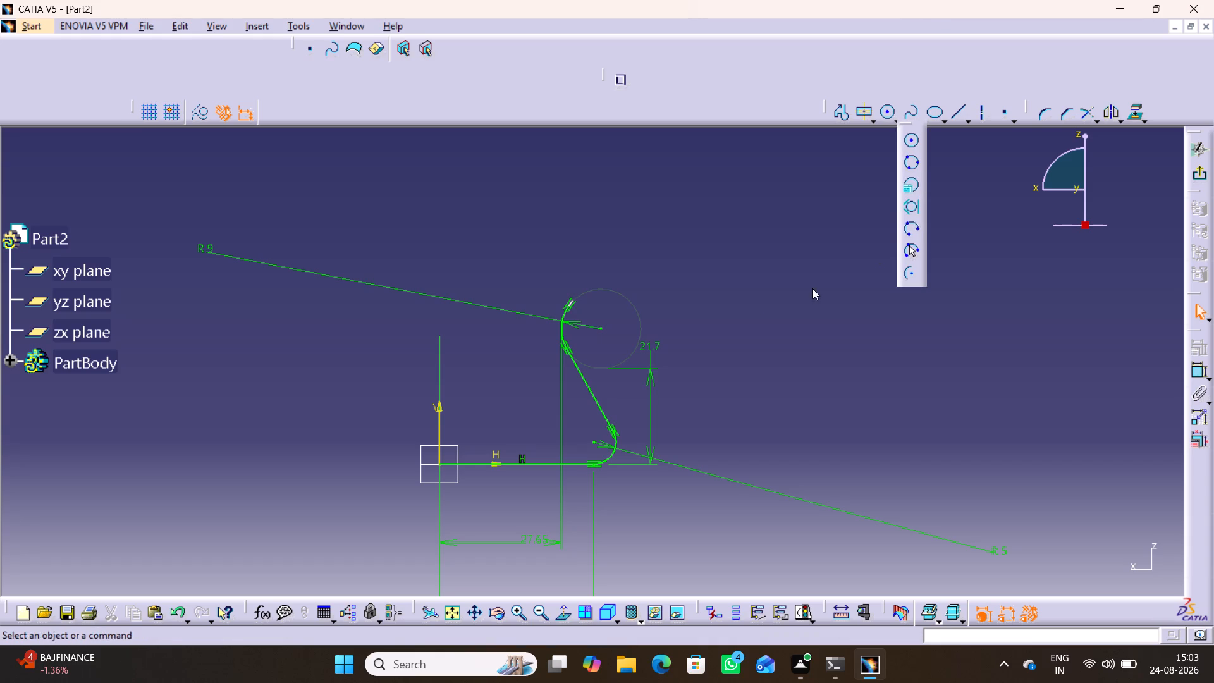
{"action": "left_click", "coordinate": [573, 297]}
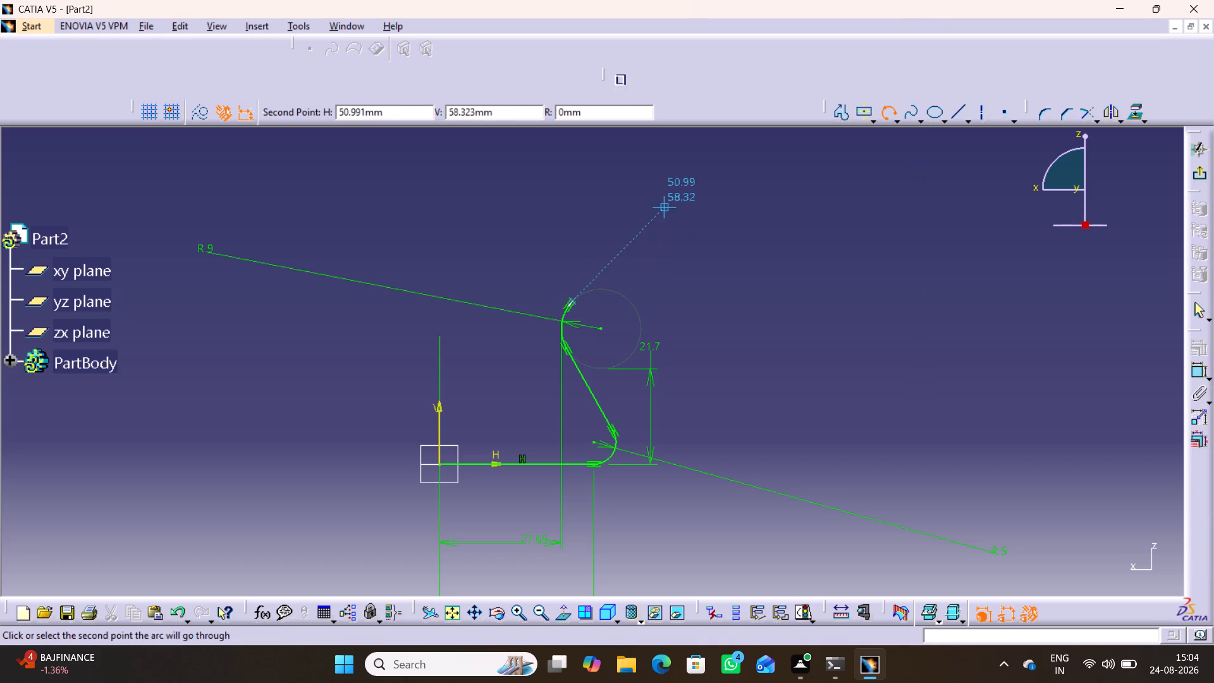
{"action": "left_click", "coordinate": [663, 204]}
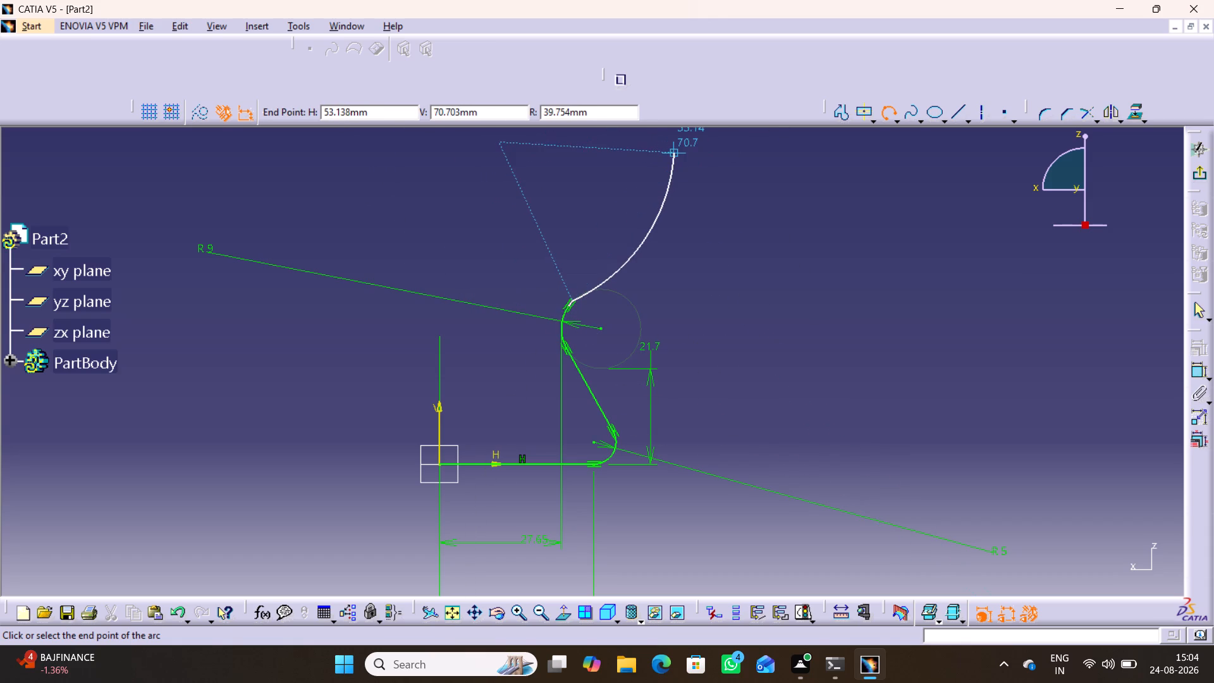
{"action": "middle_click_drag", "start_coordinate": [690, 151], "coordinate": [656, 221]}
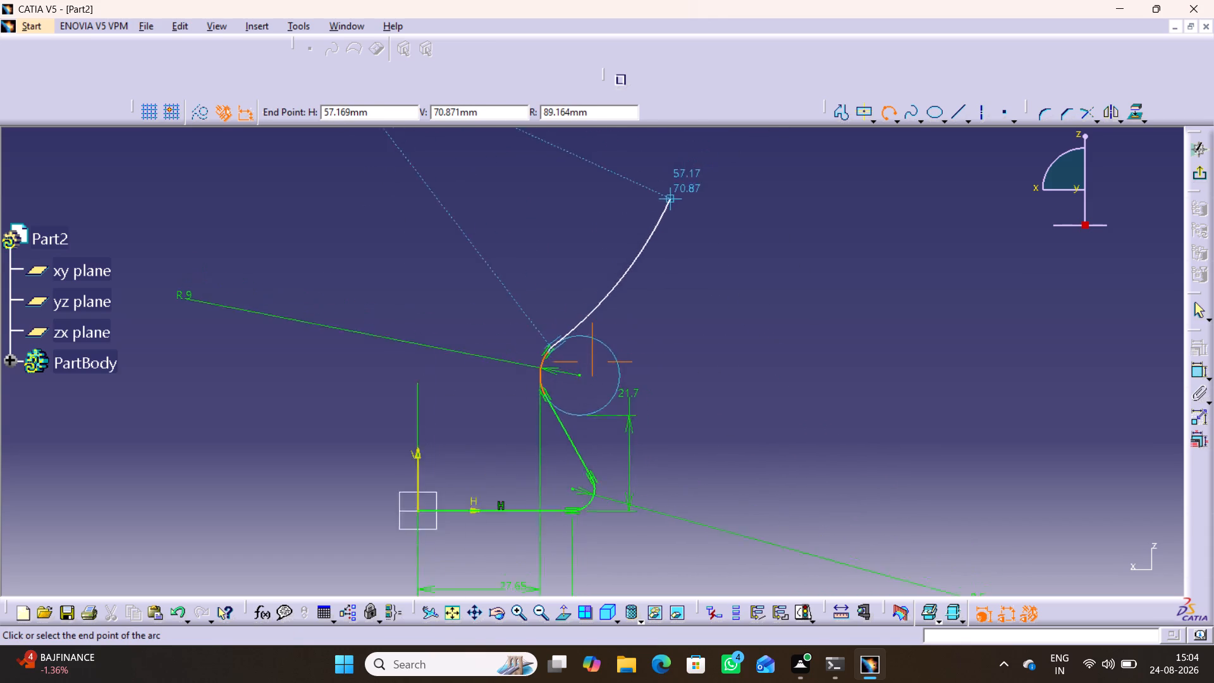
{"action": "middle_click_drag", "start_coordinate": [656, 221], "coordinate": [606, 340]}
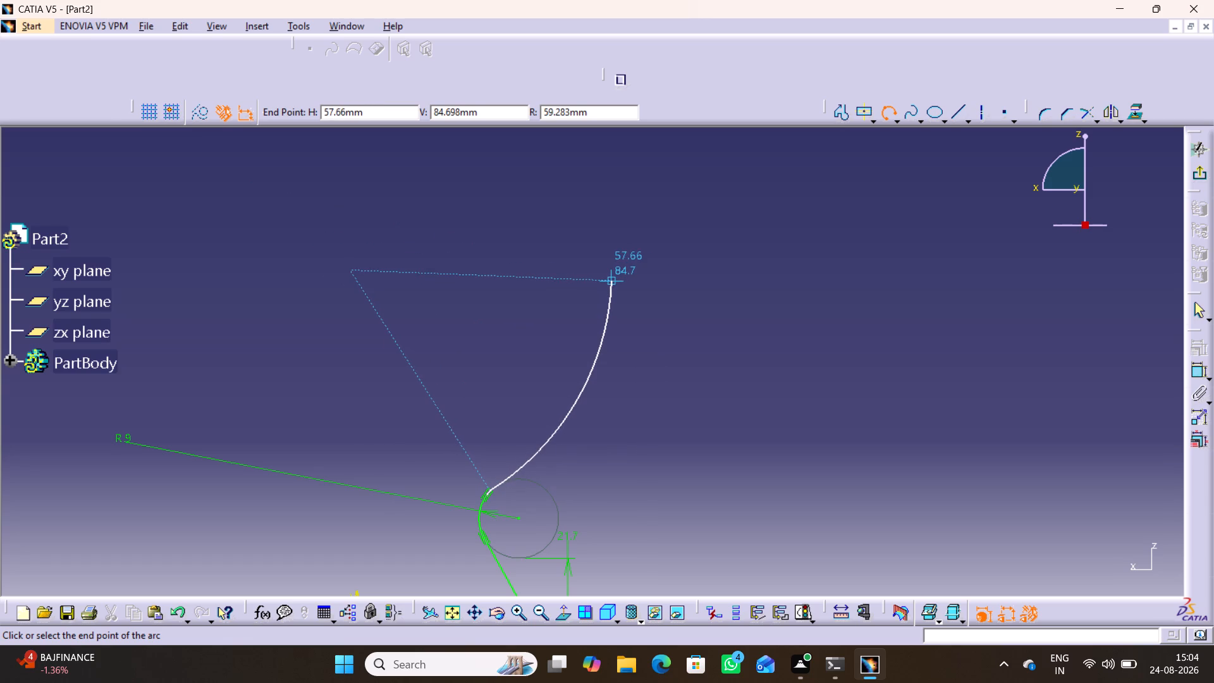
{"action": "left_click", "coordinate": [611, 281]}
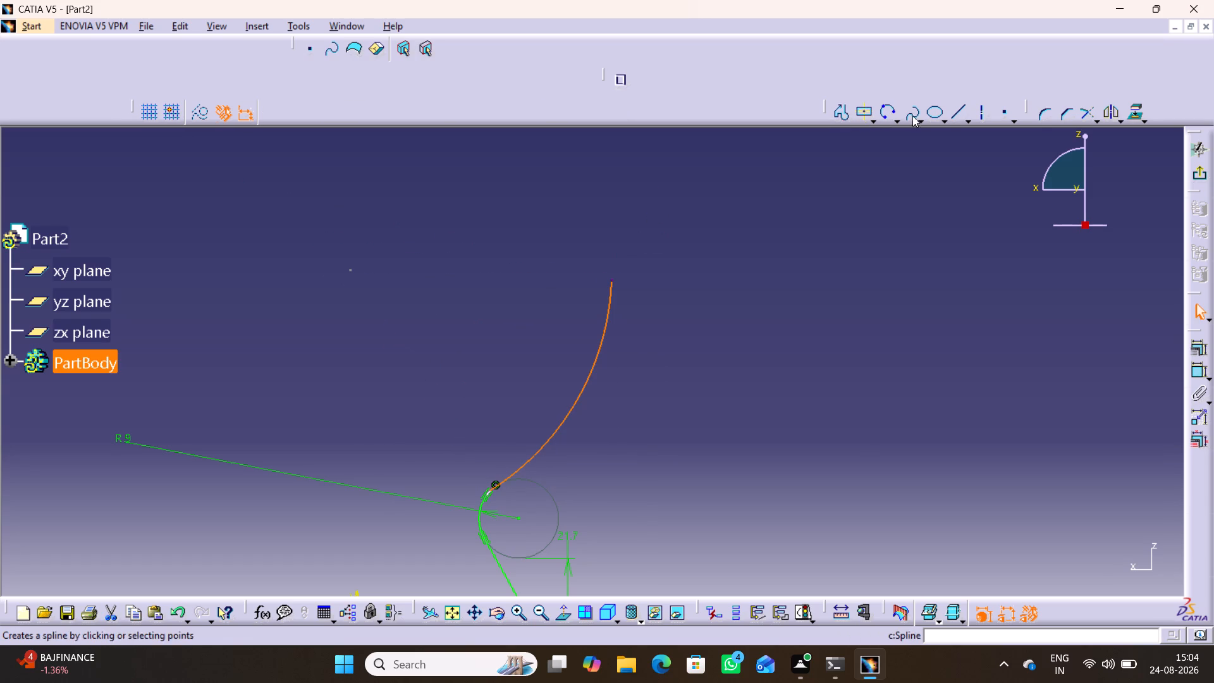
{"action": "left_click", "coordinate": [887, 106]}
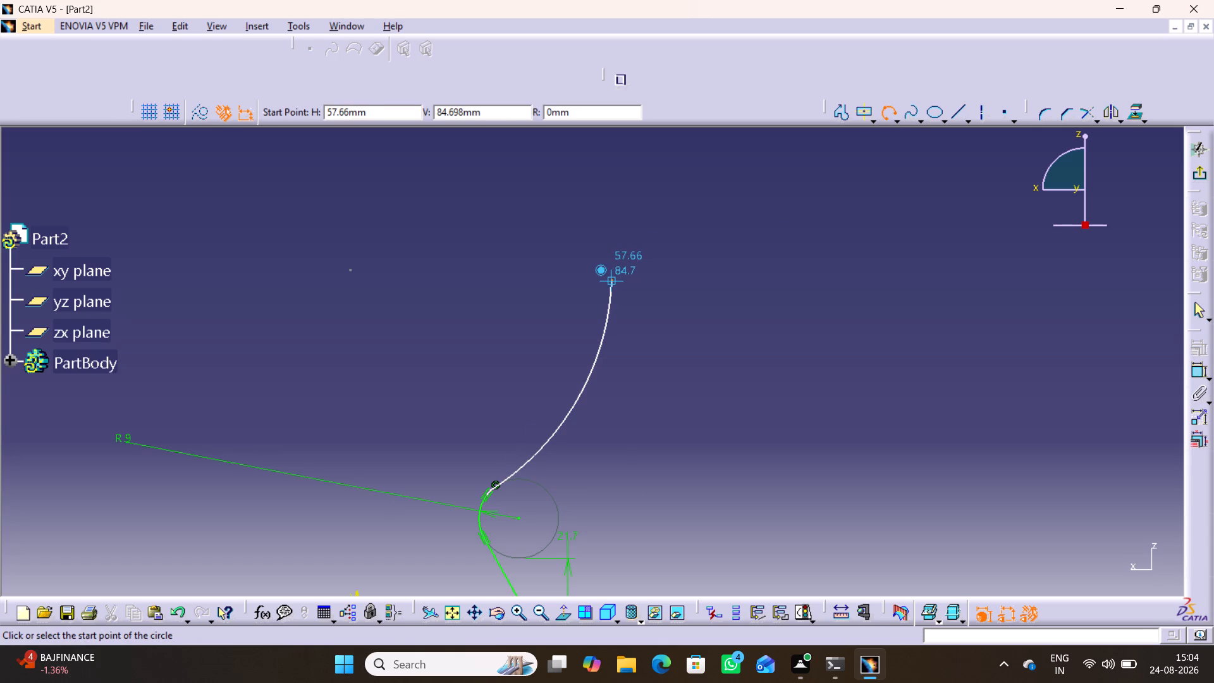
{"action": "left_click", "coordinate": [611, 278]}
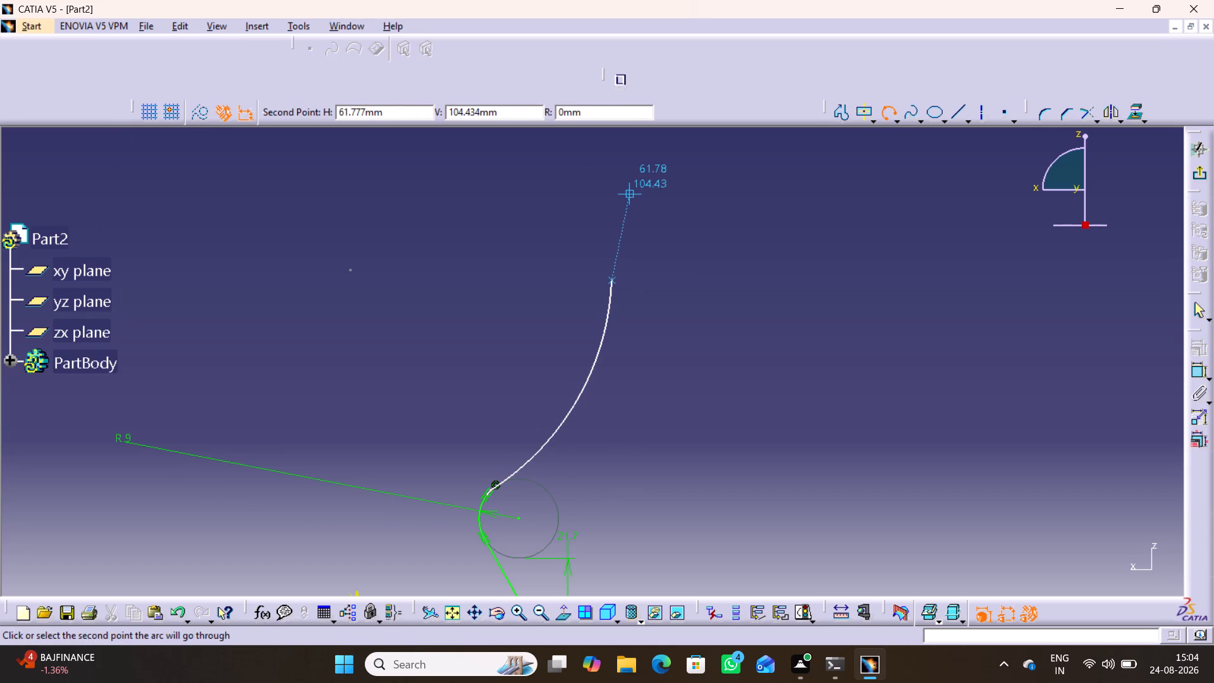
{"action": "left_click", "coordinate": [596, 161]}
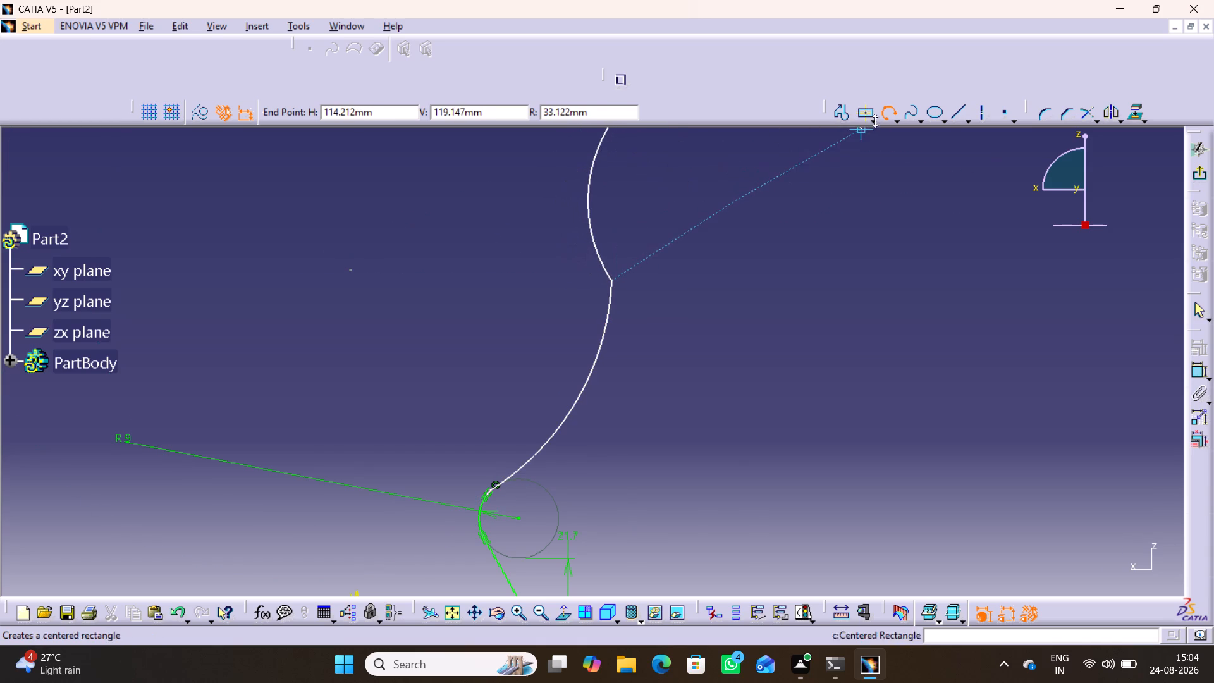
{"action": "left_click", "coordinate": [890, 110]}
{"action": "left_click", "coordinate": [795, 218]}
Draw a three-point arc of about 46 mm radius from the large arc's upper end, tangent to it, curving inward to about H 30.9, V 128.5 mm.
{"action": "middle_click_drag", "start_coordinate": [665, 261], "coordinate": [665, 312]}
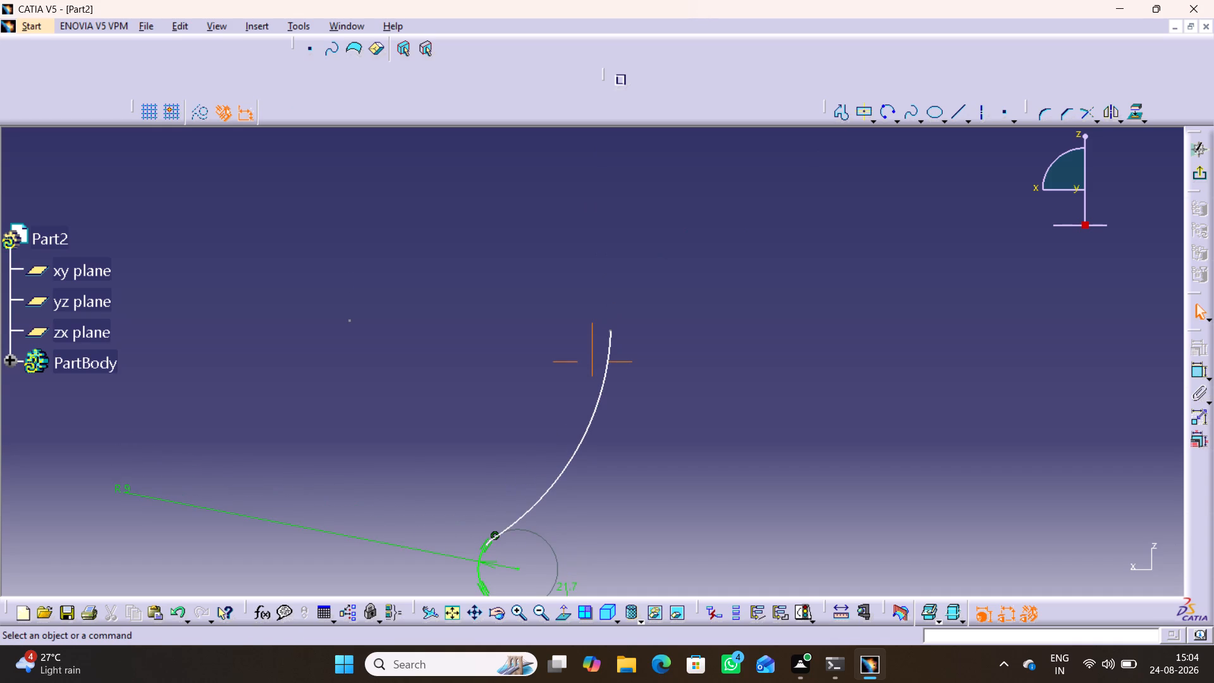
{"action": "left_click", "coordinate": [888, 114]}
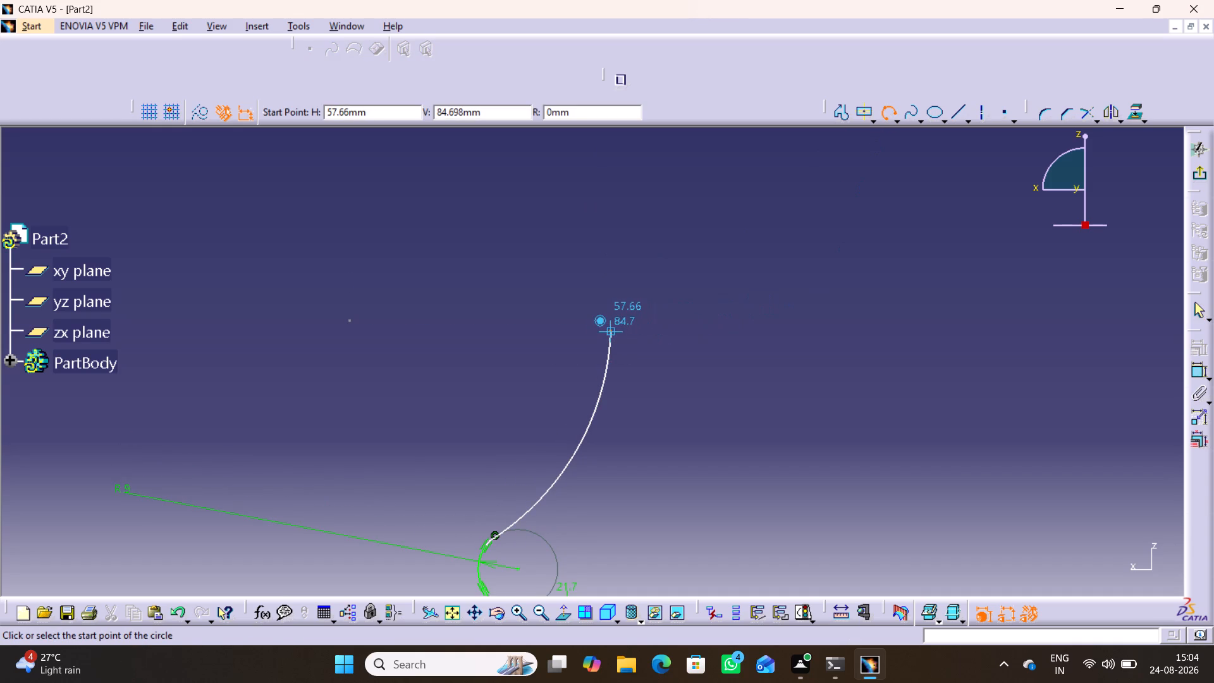
{"action": "left_click", "coordinate": [611, 331]}
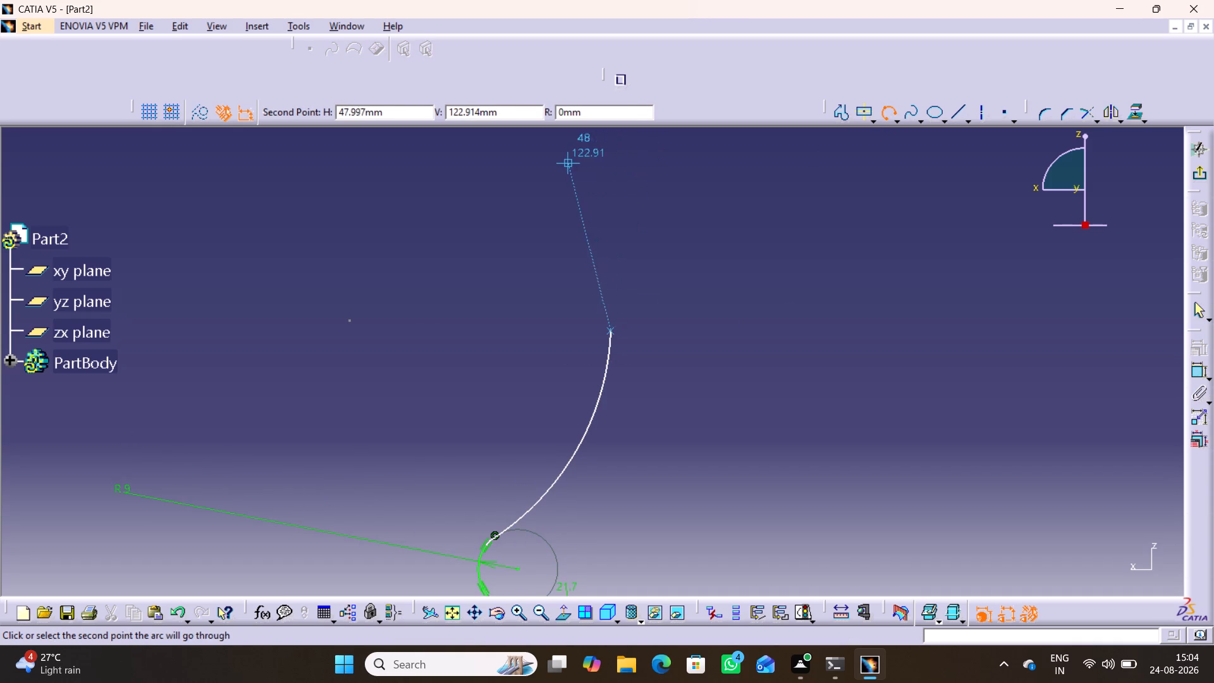
{"action": "left_click", "coordinate": [534, 165]}
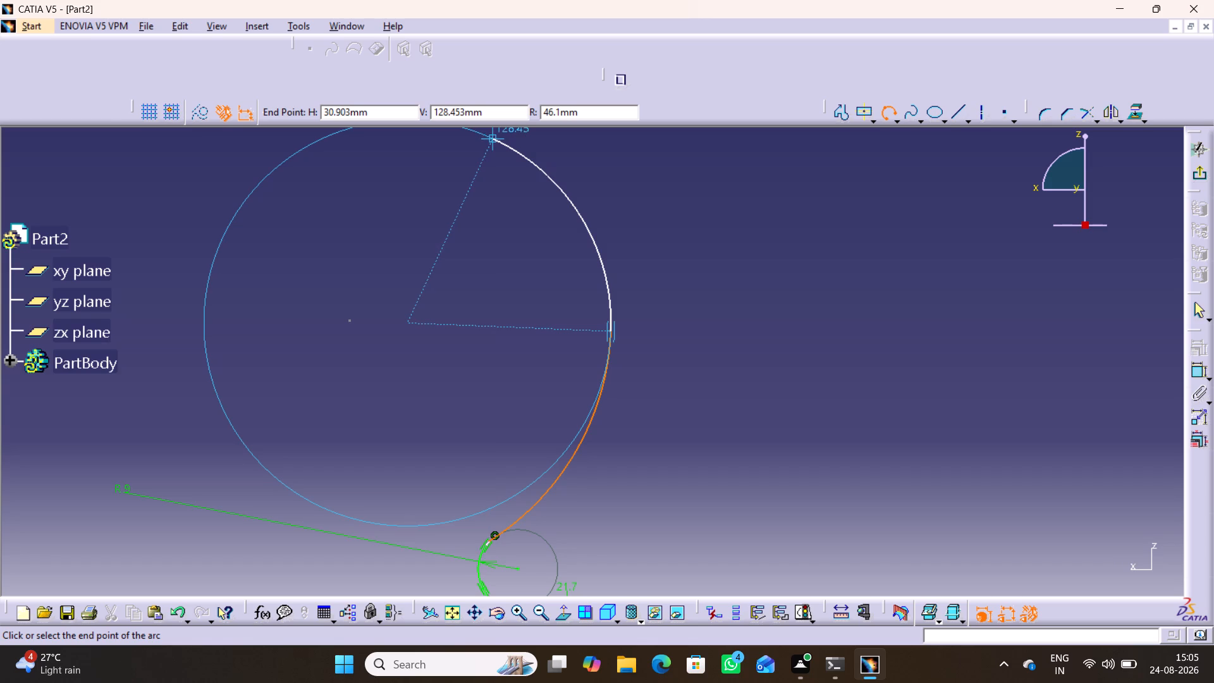
{"action": "left_click", "coordinate": [494, 140]}
{"action": "left_click", "coordinate": [749, 226]}
Dimension the radius of the lower of the two large arcs and set it to 124.8 mm.
{"action": "middle_click_drag", "start_coordinate": [741, 459], "coordinate": [742, 438]}
{"action": "left_click", "coordinate": [1202, 371]}
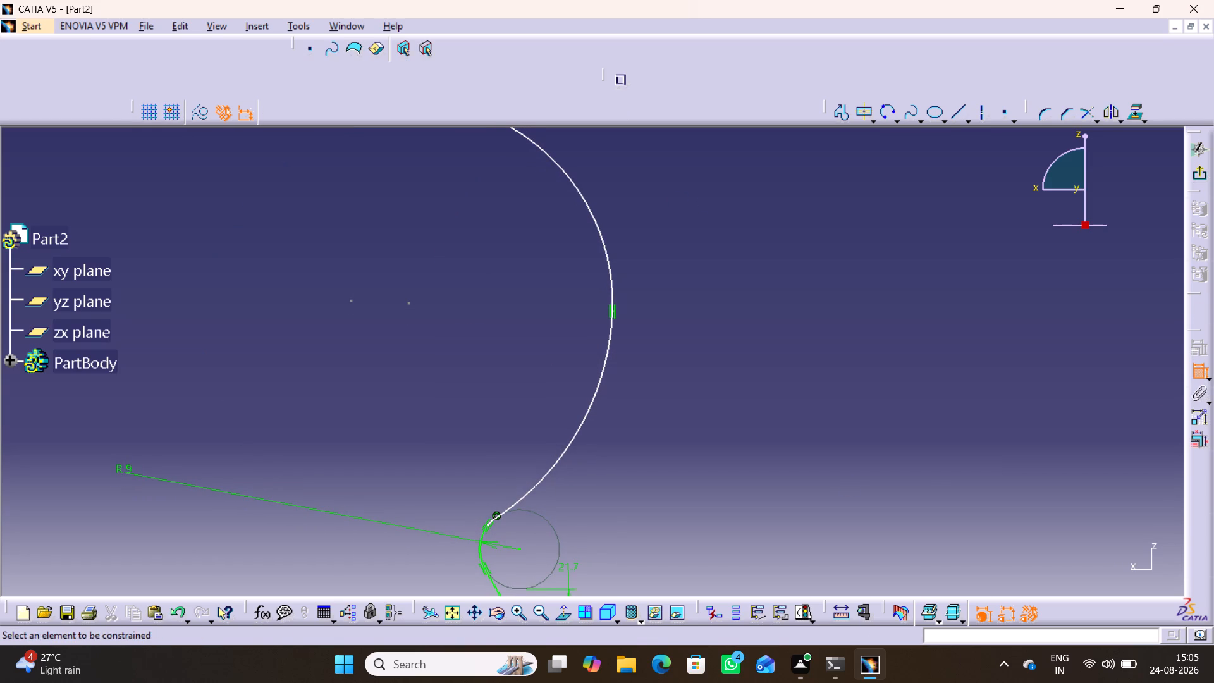
{"action": "left_click", "coordinate": [599, 393]}
{"action": "left_click", "coordinate": [663, 401]}
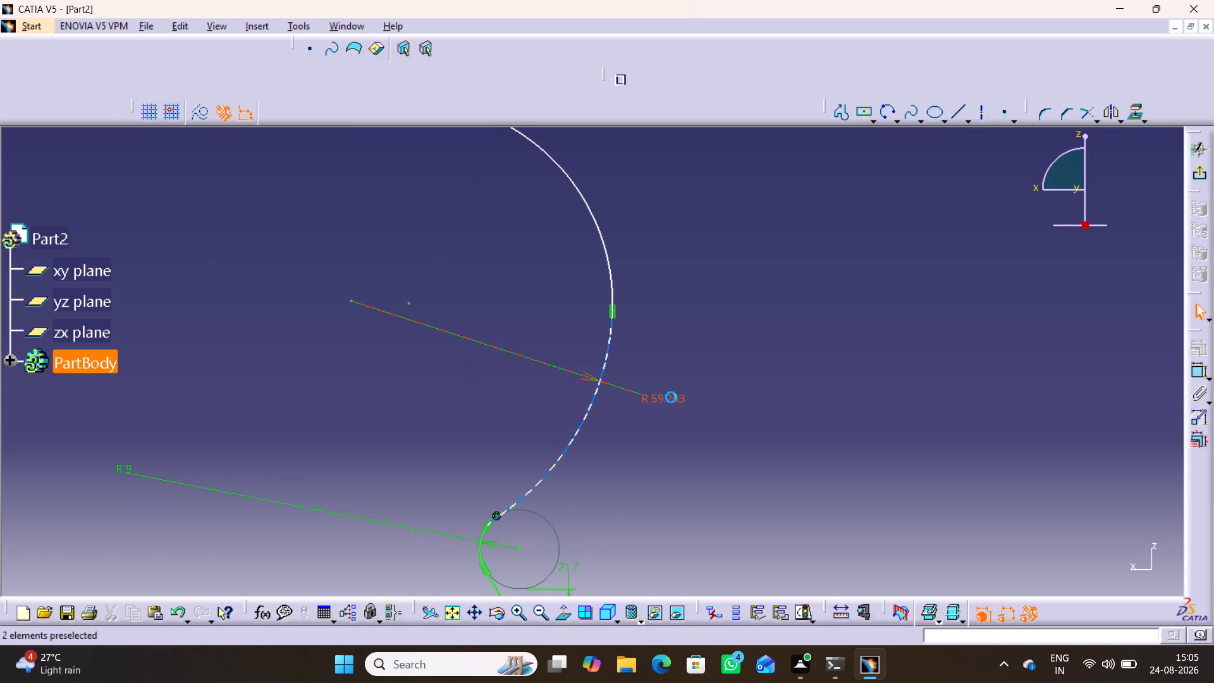
{"action": "double_click", "coordinate": [667, 399]}
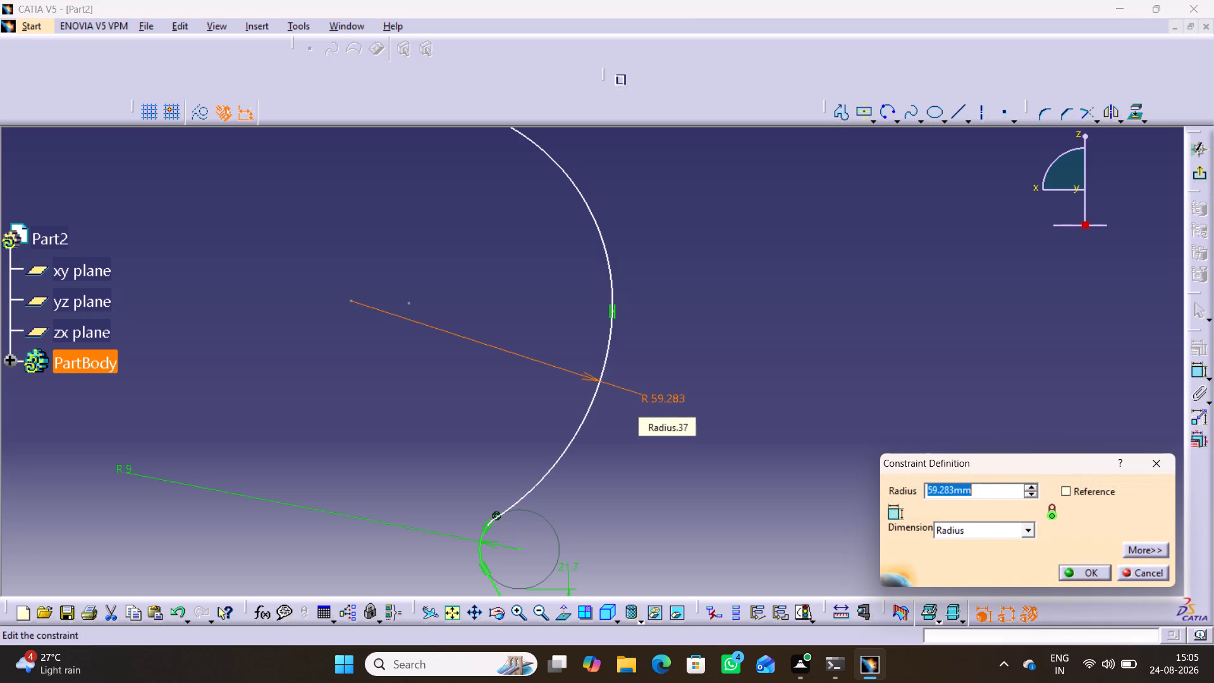
{"action": "key", "text": "1"}
{"action": "type", "text": "2."}
{"action": "key", "text": "BackSpace"}
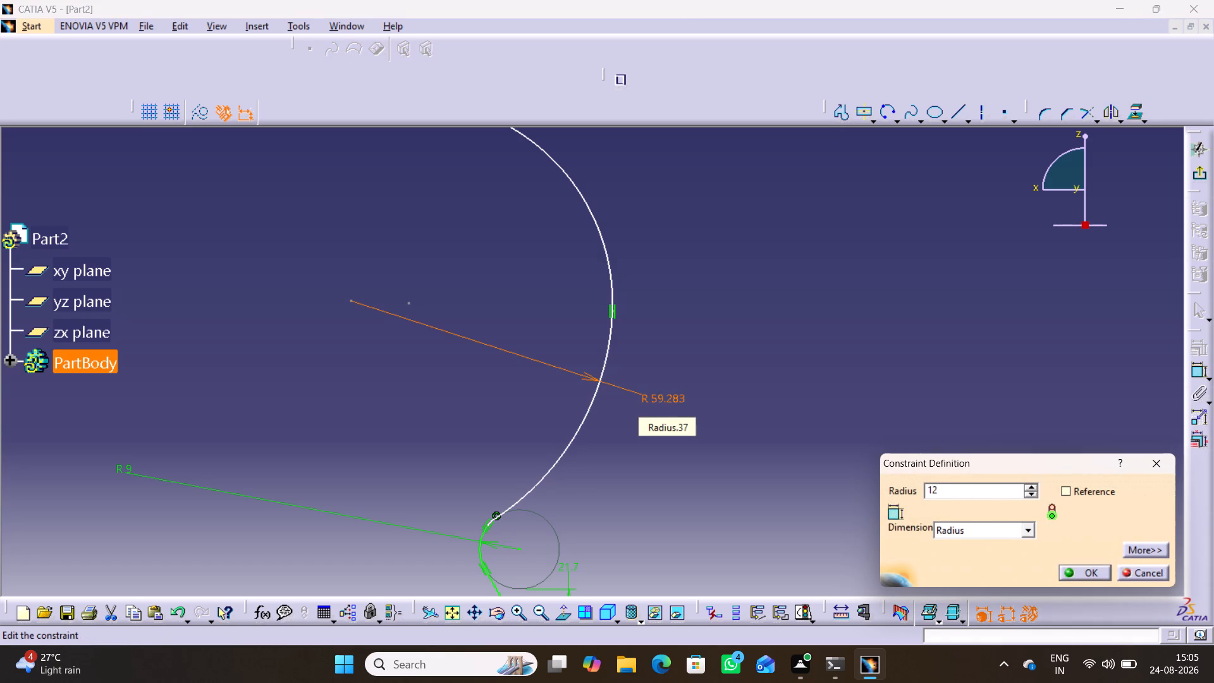
{"action": "type", "text": "4.8"}
{"action": "key", "text": "Return"}
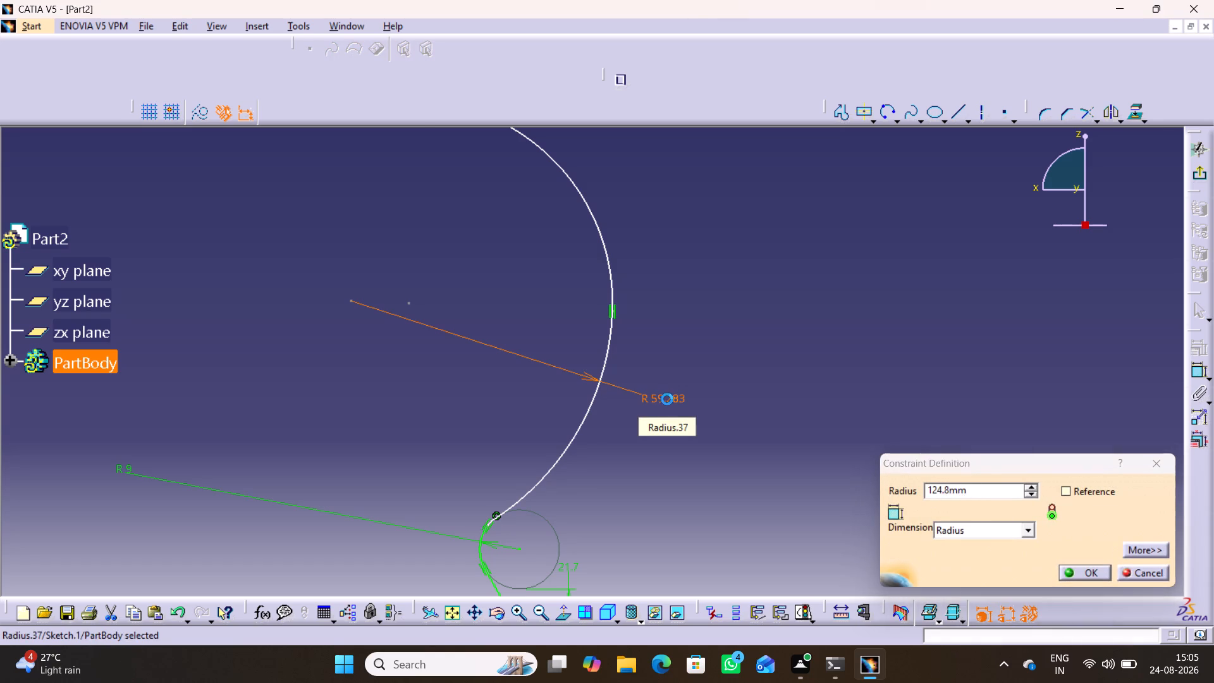
{"action": "left_click", "coordinate": [701, 401]}
{"action": "middle_click_drag", "start_coordinate": [709, 434], "coordinate": [710, 452]}
{"action": "right_click", "coordinate": [709, 434]}
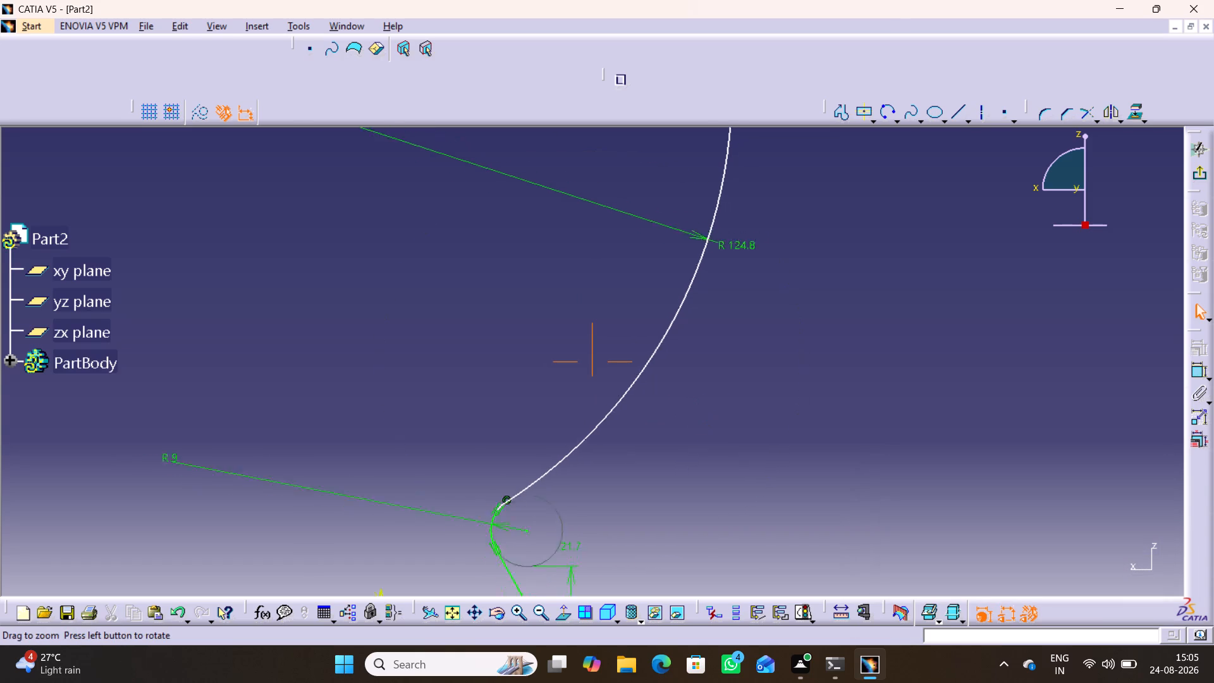
{"action": "middle_click_drag", "start_coordinate": [710, 452], "coordinate": [744, 580]}
{"action": "middle_click", "coordinate": [637, 362]}
{"action": "right_click", "coordinate": [637, 362]}
{"action": "middle_click_drag", "start_coordinate": [664, 363], "coordinate": [661, 312]}
{"action": "right_click", "coordinate": [664, 363]}
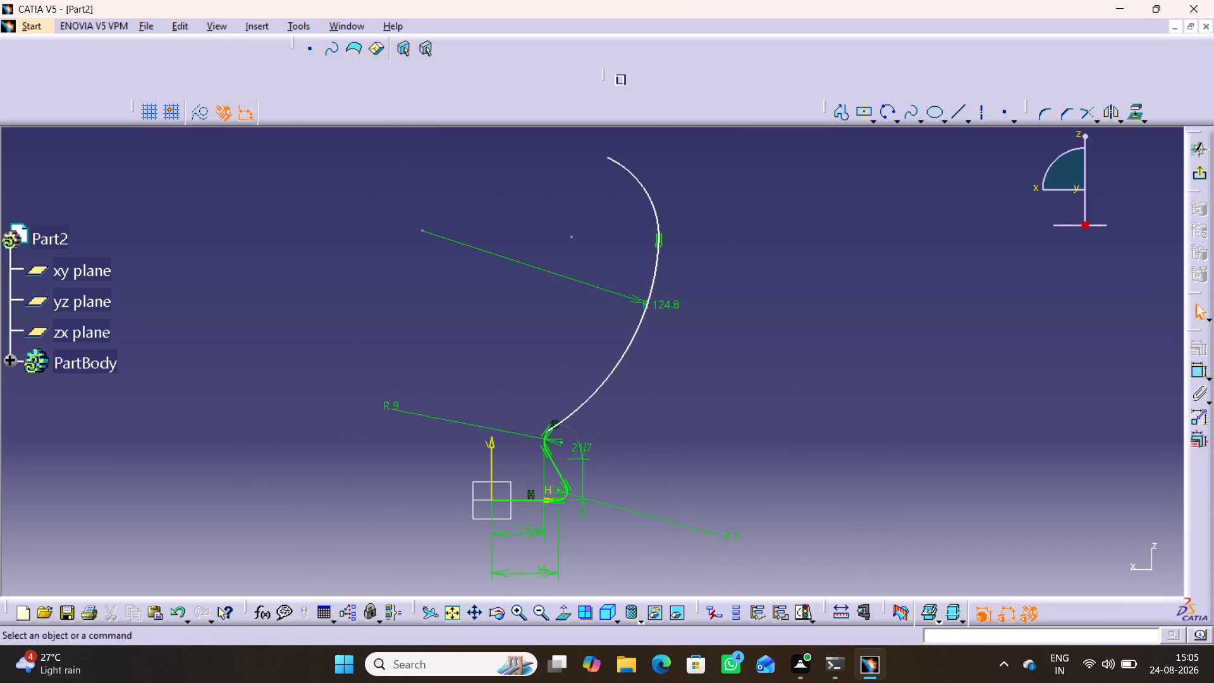
Dimension the radius of the uppermost arc and set it to 16 mm.
{"action": "left_click", "coordinate": [1199, 369]}
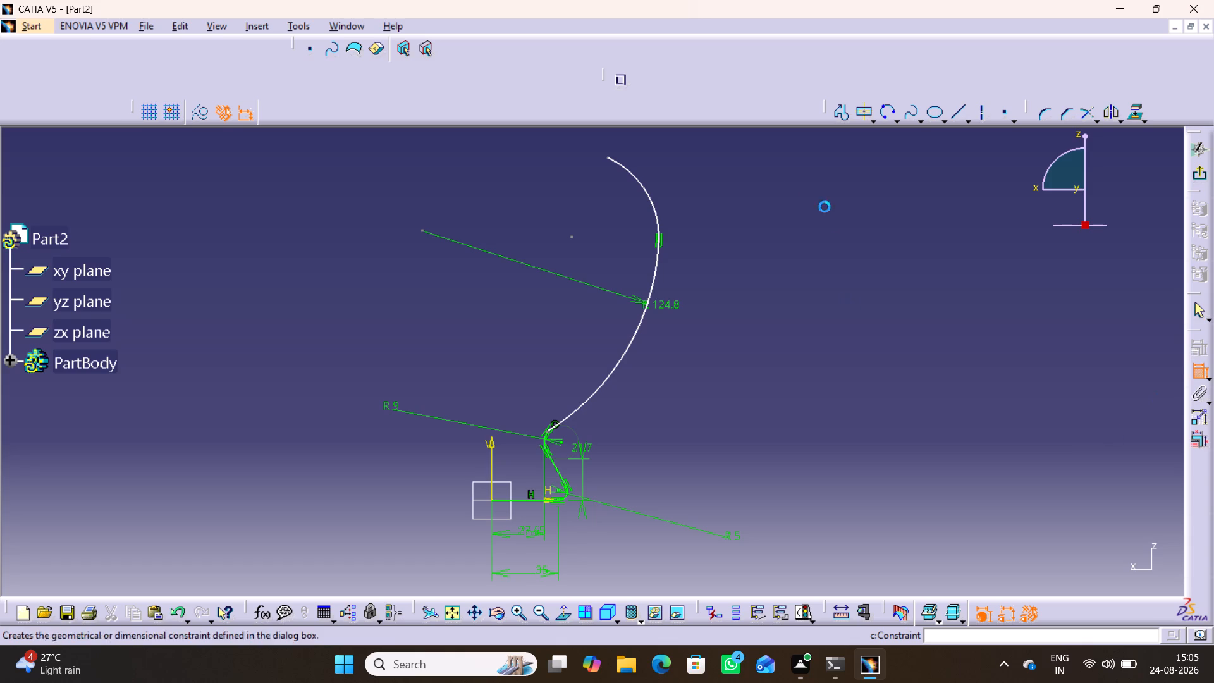
{"action": "left_click", "coordinate": [648, 194]}
{"action": "left_click", "coordinate": [716, 188]}
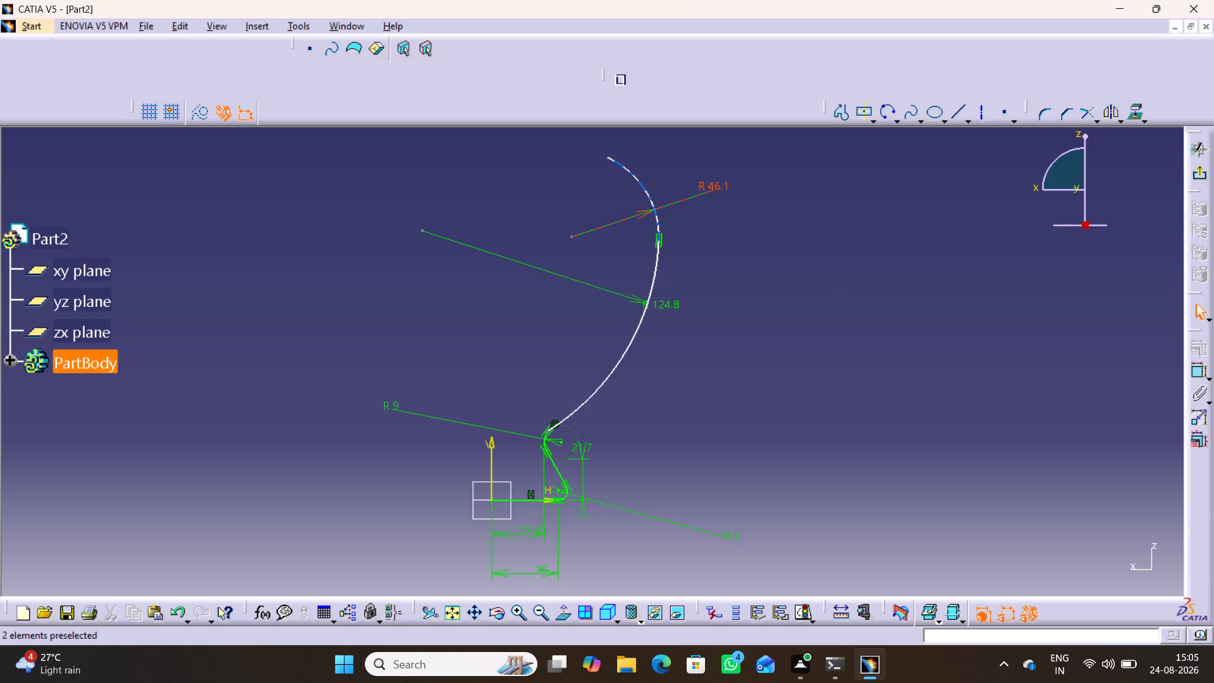
{"action": "double_click", "coordinate": [721, 185]}
{"action": "type", "text": "16"}
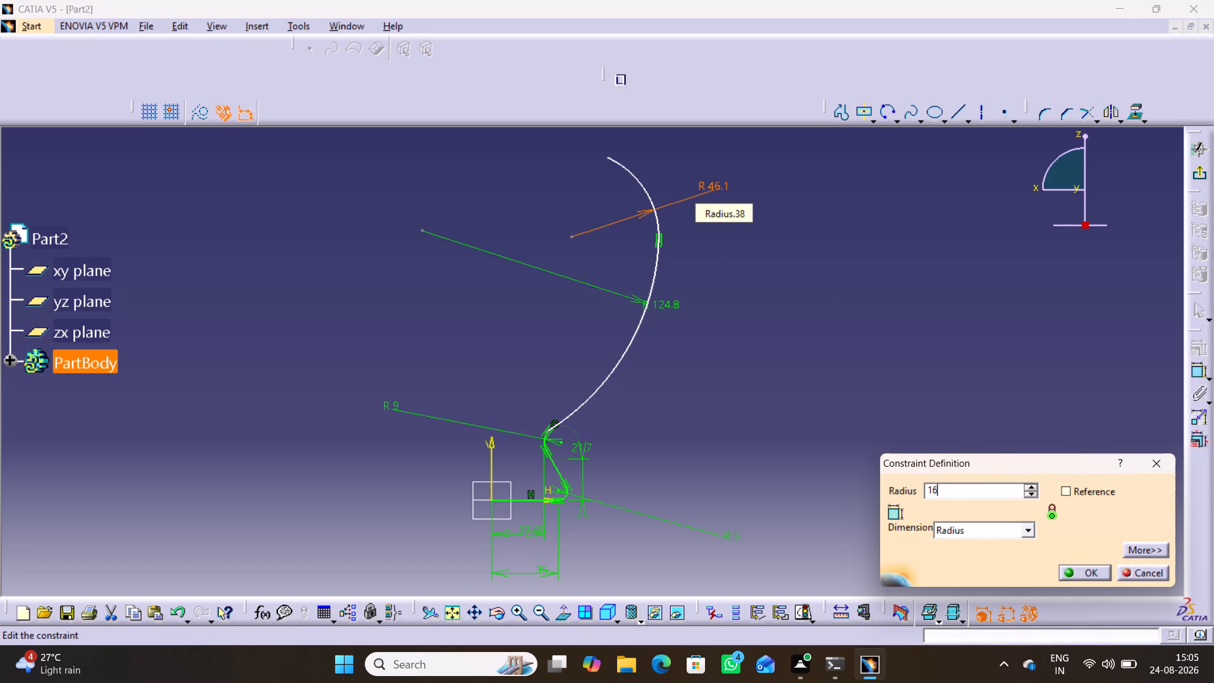
{"action": "key", "text": "Return"}
{"action": "left_click", "coordinate": [809, 264]}
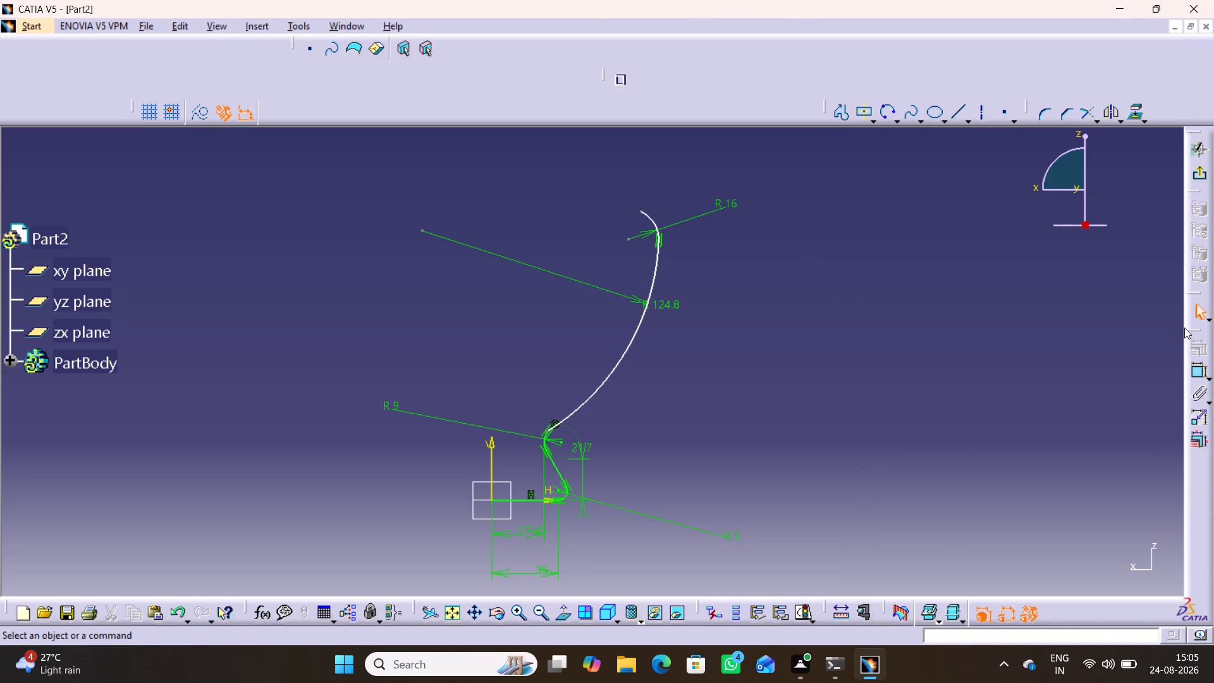
Add a vertical dimension between the 16 mm arc's centre and the 9 mm arc, and set it to 59.7 mm.
{"action": "left_click", "coordinate": [1196, 376]}
{"action": "middle_click_drag", "start_coordinate": [656, 255], "coordinate": [653, 194]}
{"action": "right_click", "coordinate": [656, 255]}
{"action": "middle_click_drag", "start_coordinate": [769, 202], "coordinate": [709, 286]}
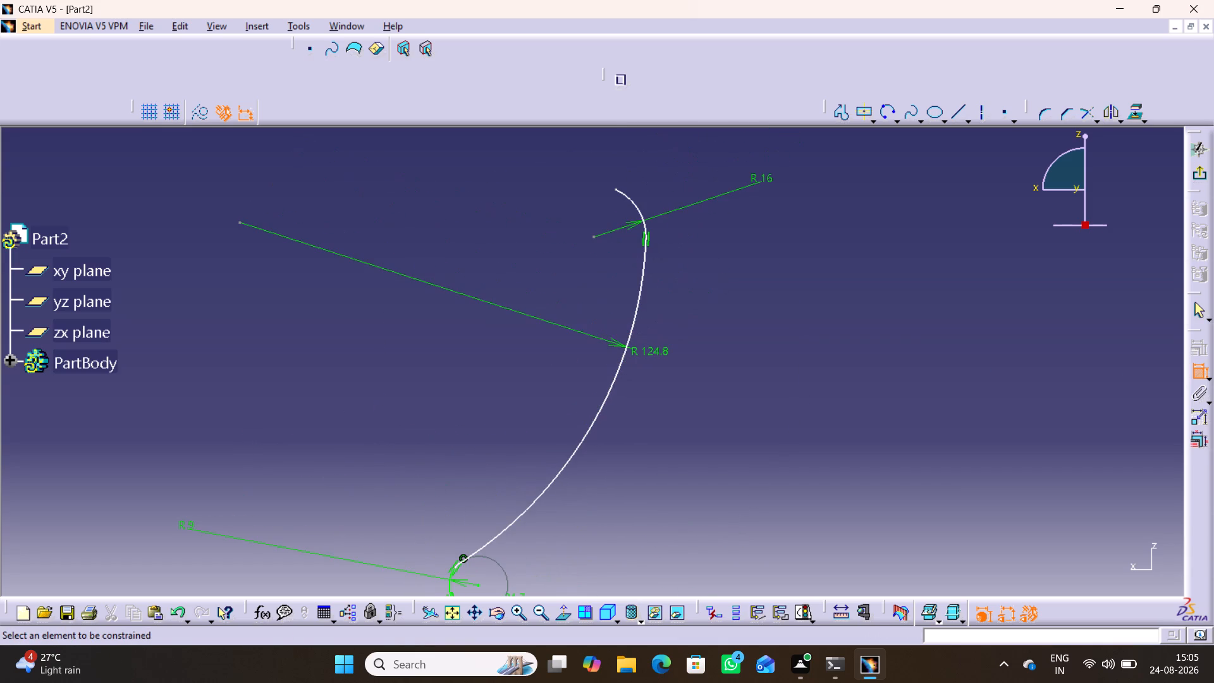
{"action": "left_click", "coordinate": [592, 236]}
{"action": "middle_click_drag", "start_coordinate": [668, 511], "coordinate": [701, 341]}
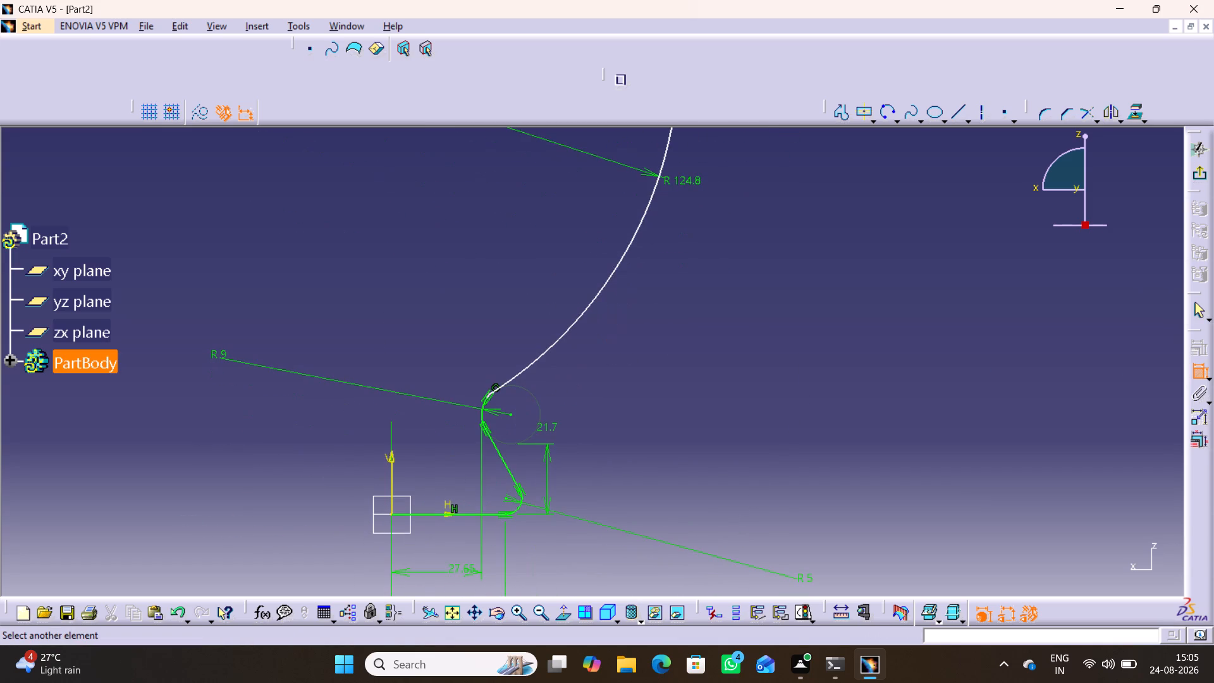
{"action": "left_click", "coordinate": [538, 443]}
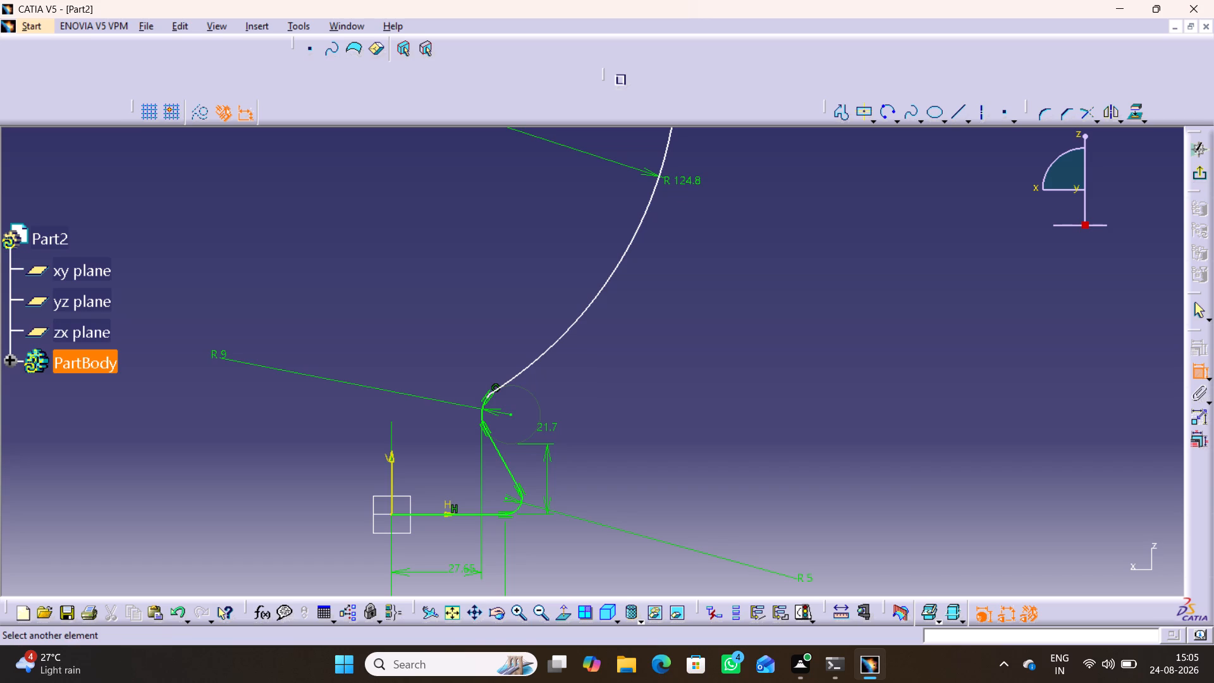
{"action": "left_click", "coordinate": [482, 414]}
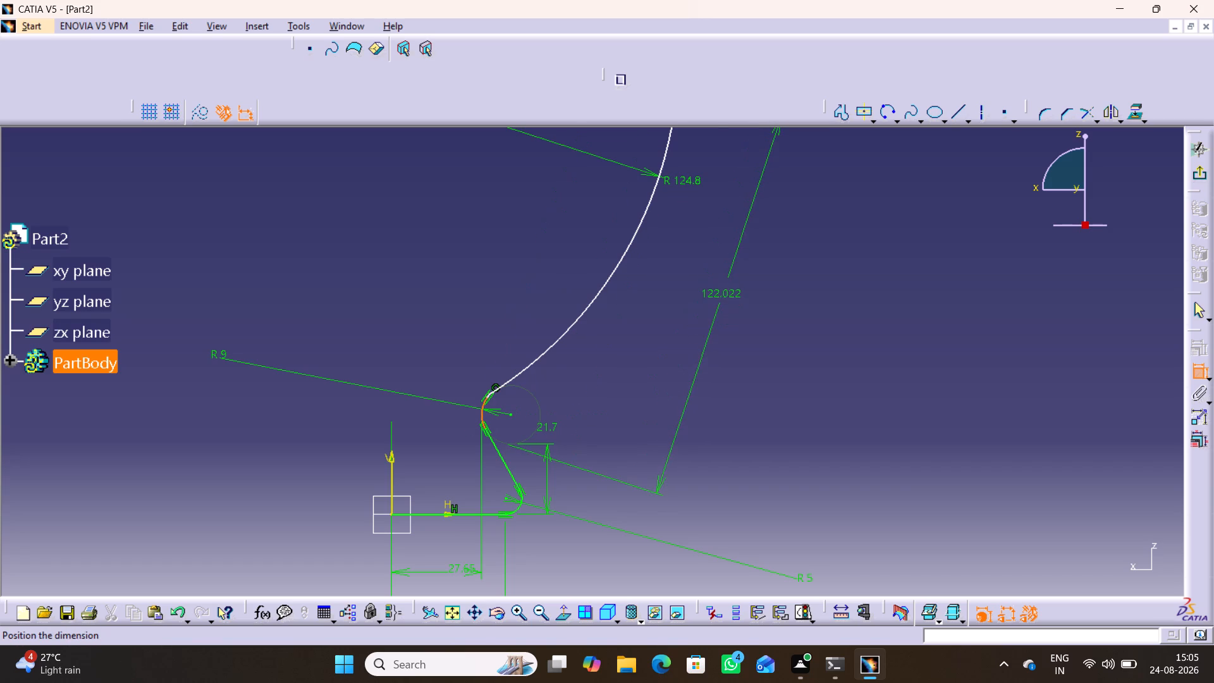
{"action": "middle_click_drag", "start_coordinate": [712, 315], "coordinate": [598, 451]}
{"action": "right_click", "coordinate": [681, 347]}
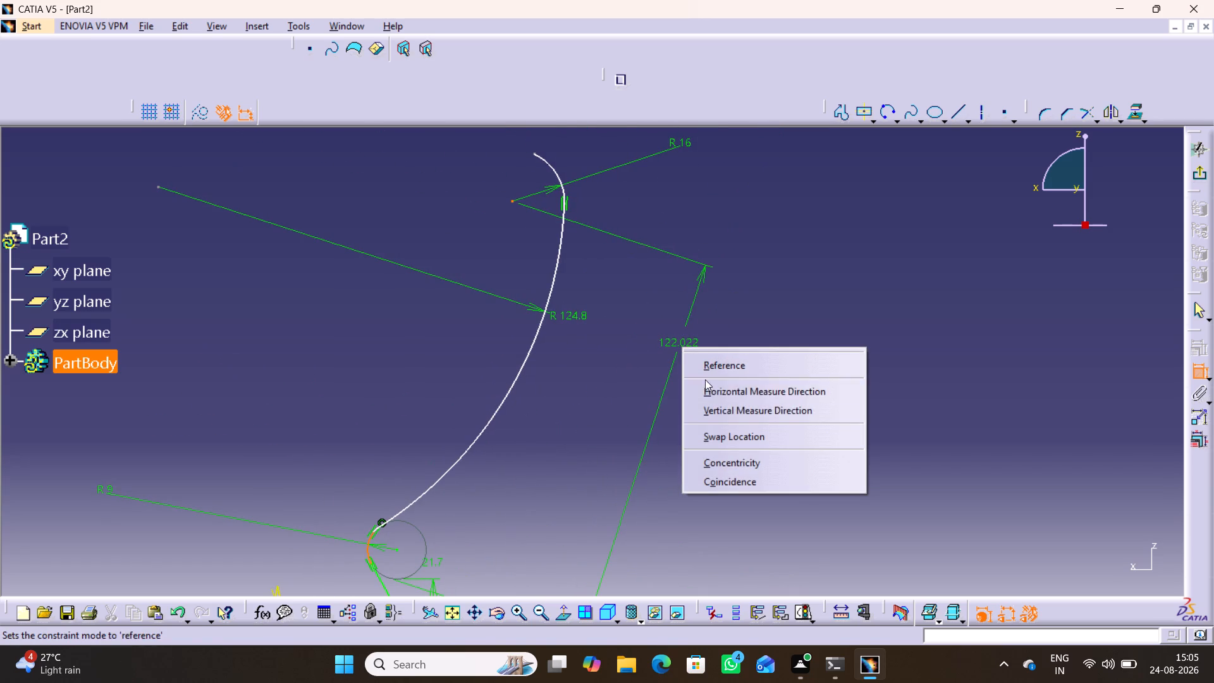
{"action": "left_click", "coordinate": [734, 410]}
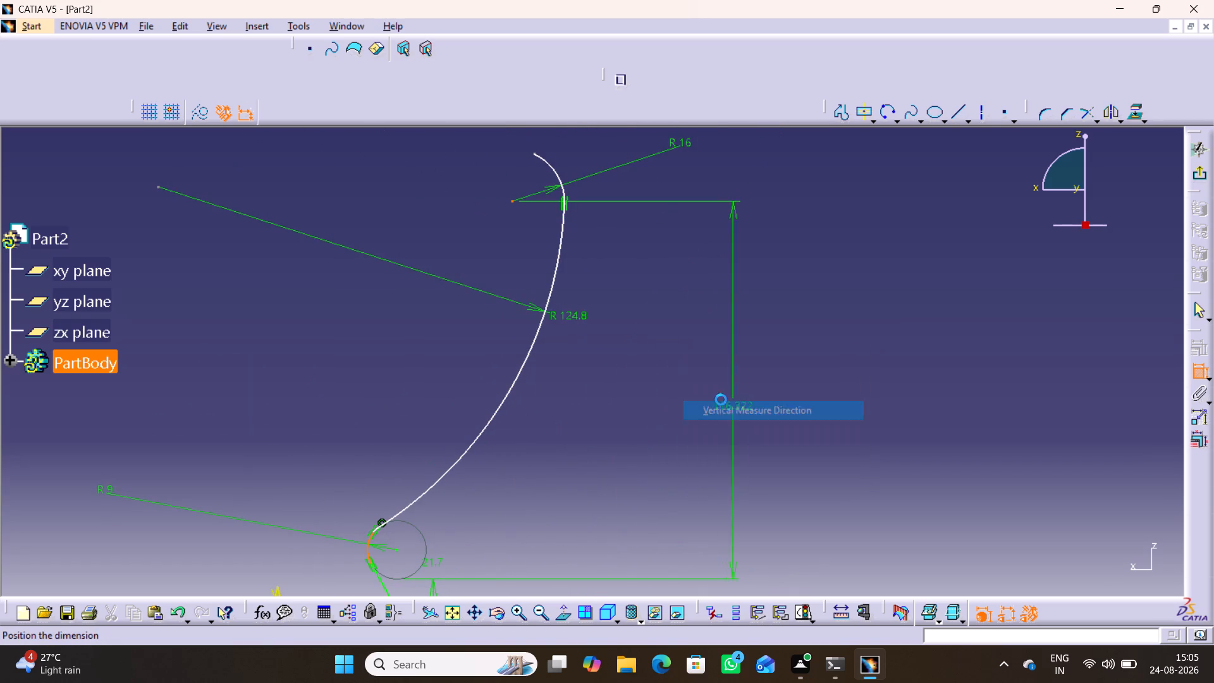
{"action": "middle_click_drag", "start_coordinate": [687, 374], "coordinate": [678, 300]}
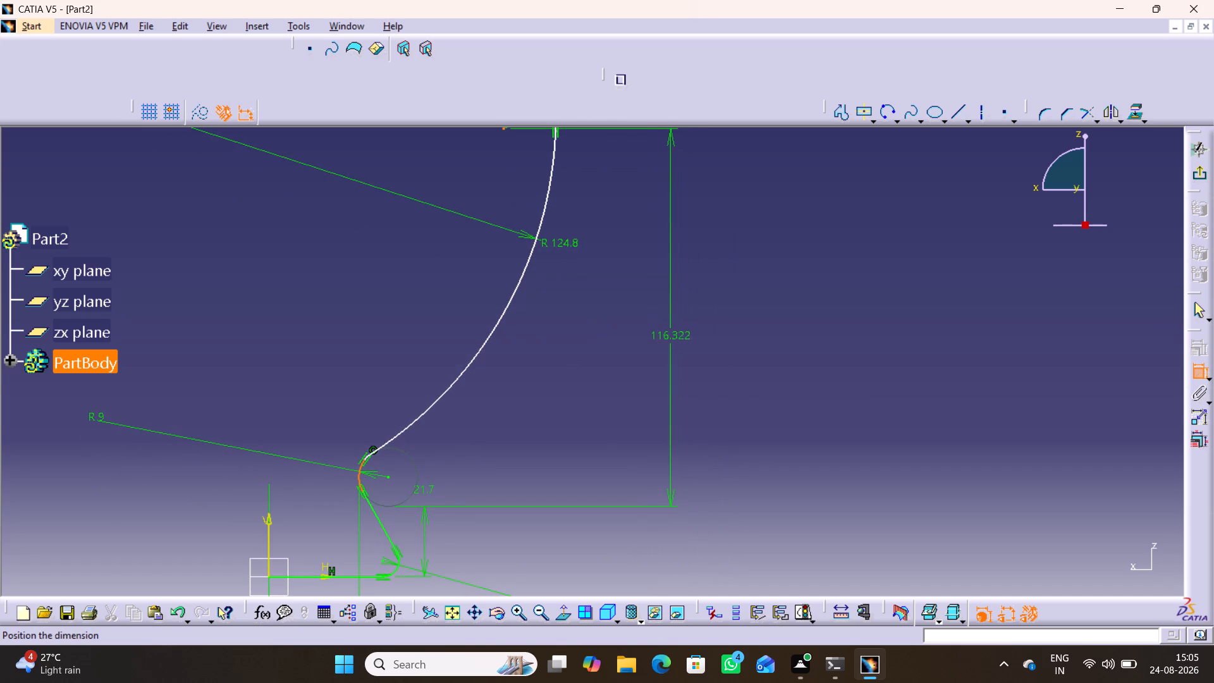
{"action": "left_click", "coordinate": [666, 301]}
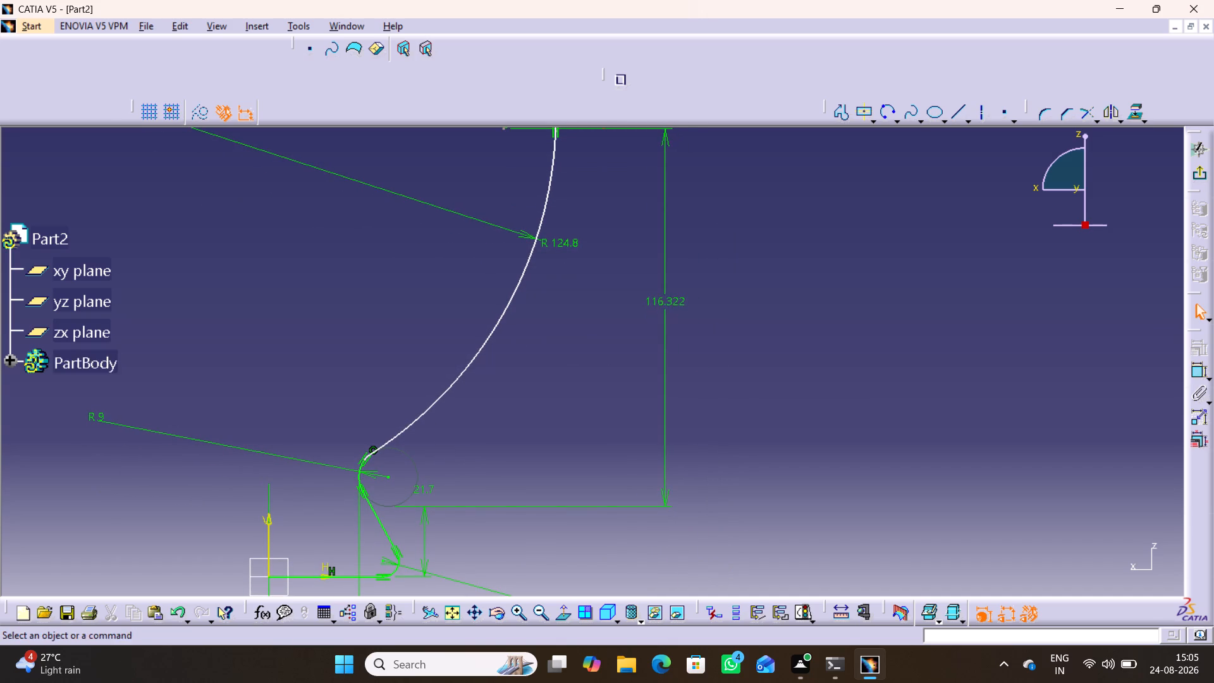
{"action": "double_click", "coordinate": [659, 300]}
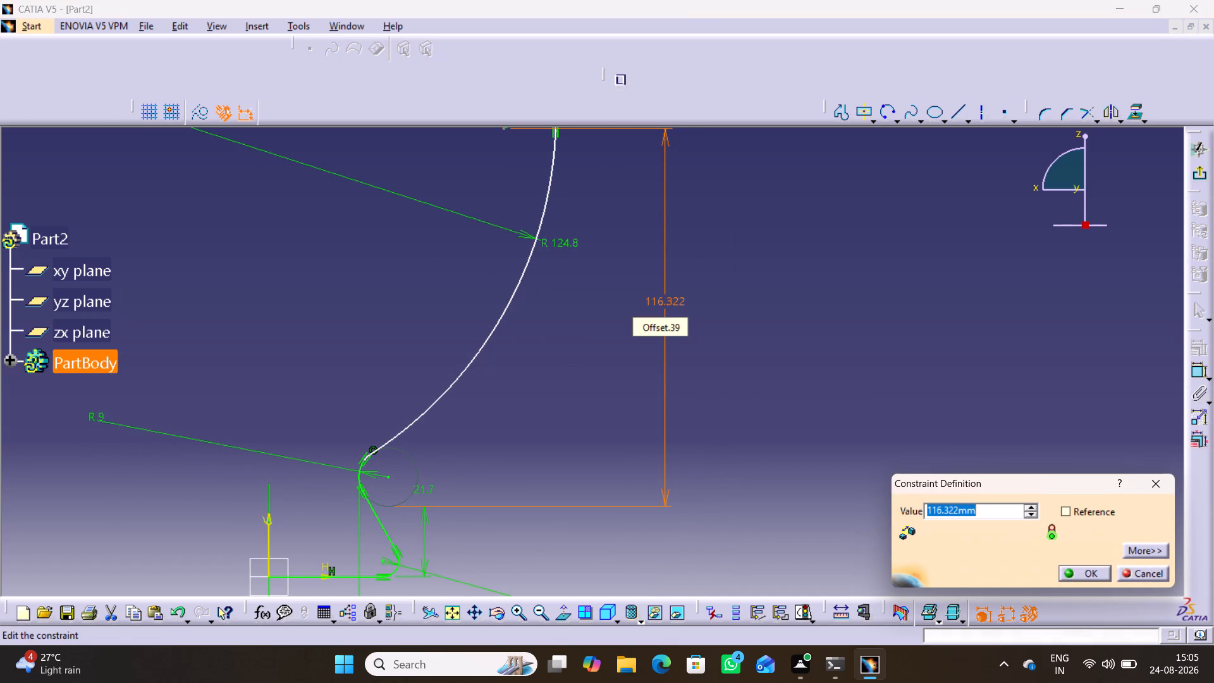
{"action": "type", "text": "59.7"}
{"action": "key", "text": "Return"}
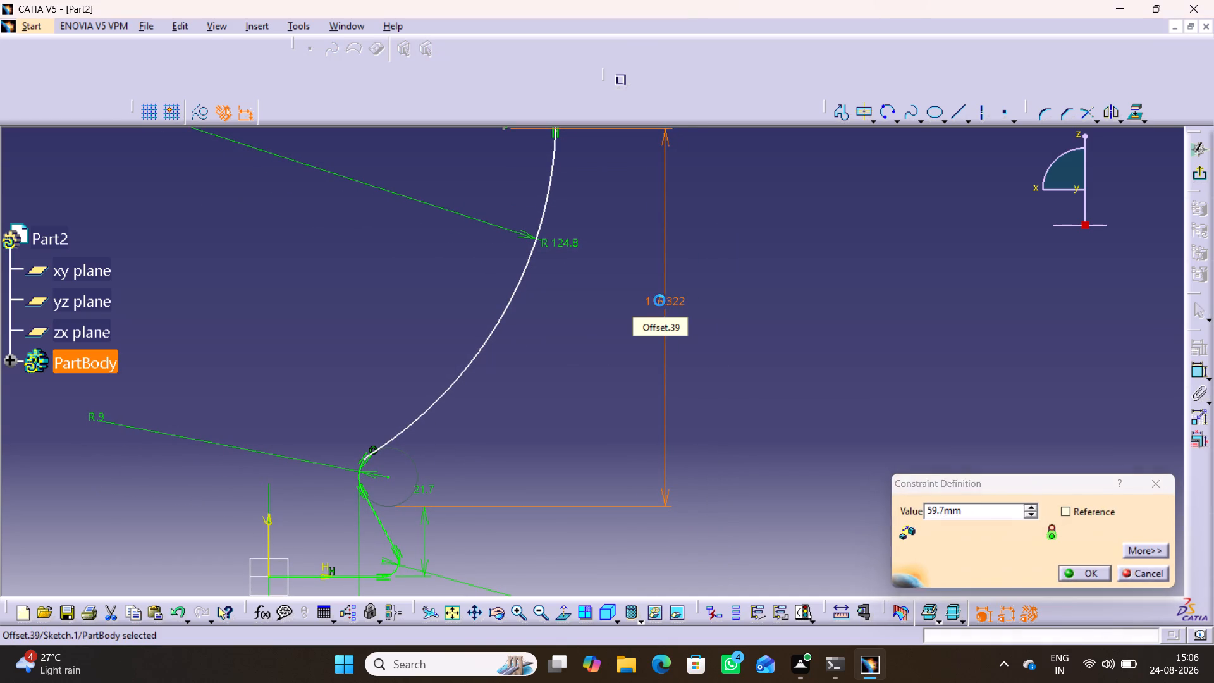
{"action": "left_click", "coordinate": [697, 363]}
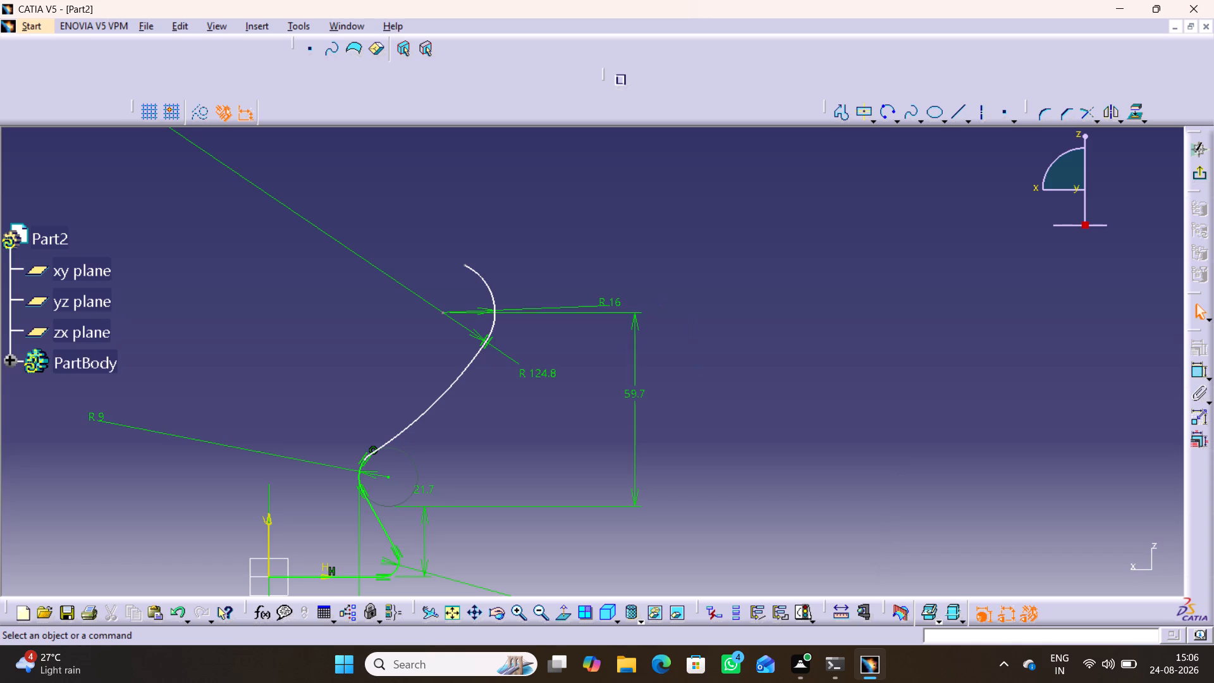
Reposition the 16 mm radius dimension label closer to the upper arc.
{"action": "left_click_drag", "start_coordinate": [604, 304], "coordinate": [594, 298]}
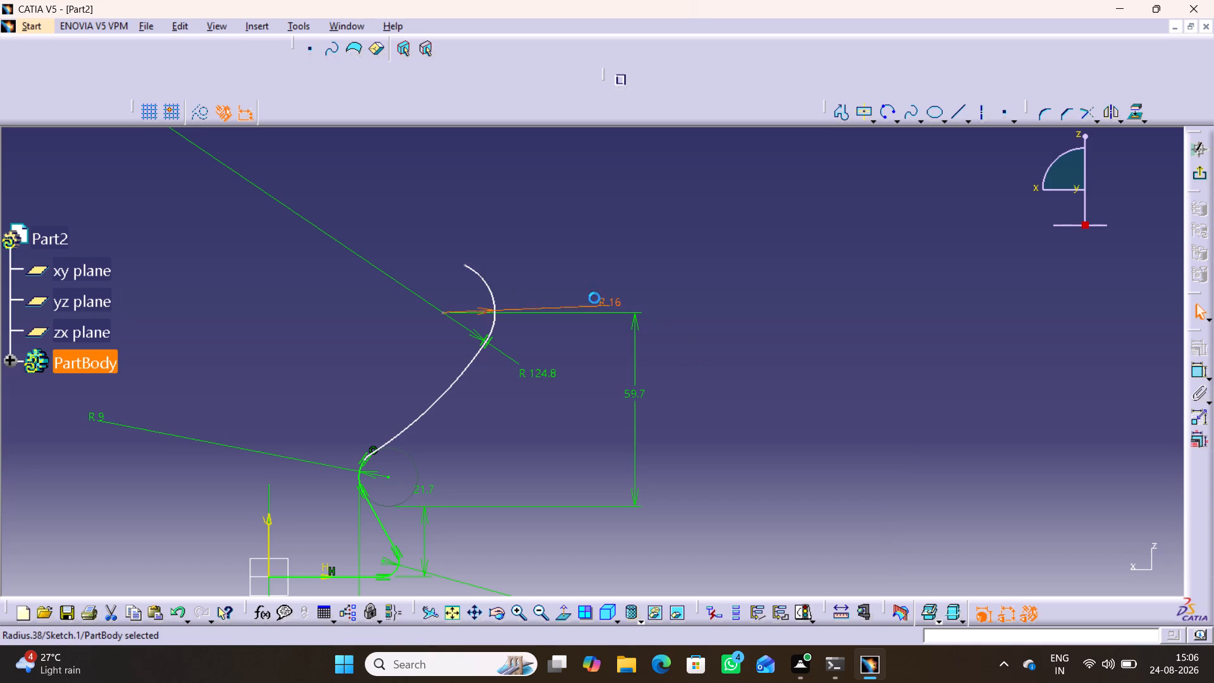
{"action": "left_click_drag", "start_coordinate": [594, 298], "coordinate": [547, 281]}
{"action": "left_click", "coordinate": [742, 396]}
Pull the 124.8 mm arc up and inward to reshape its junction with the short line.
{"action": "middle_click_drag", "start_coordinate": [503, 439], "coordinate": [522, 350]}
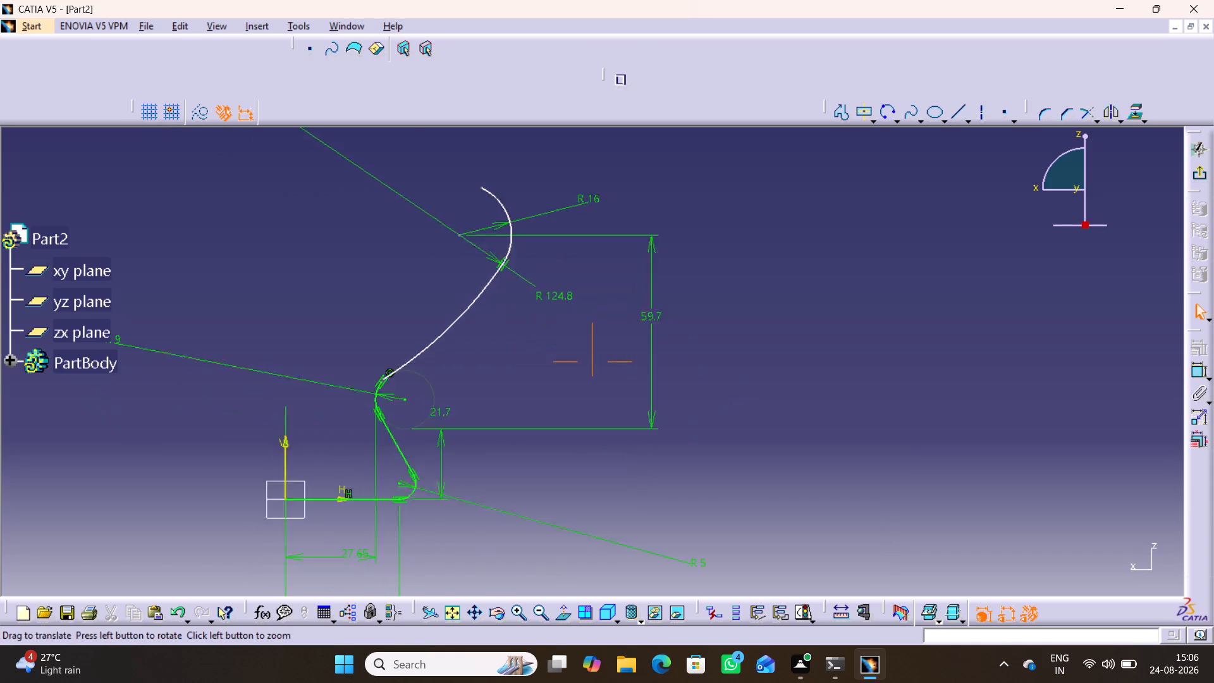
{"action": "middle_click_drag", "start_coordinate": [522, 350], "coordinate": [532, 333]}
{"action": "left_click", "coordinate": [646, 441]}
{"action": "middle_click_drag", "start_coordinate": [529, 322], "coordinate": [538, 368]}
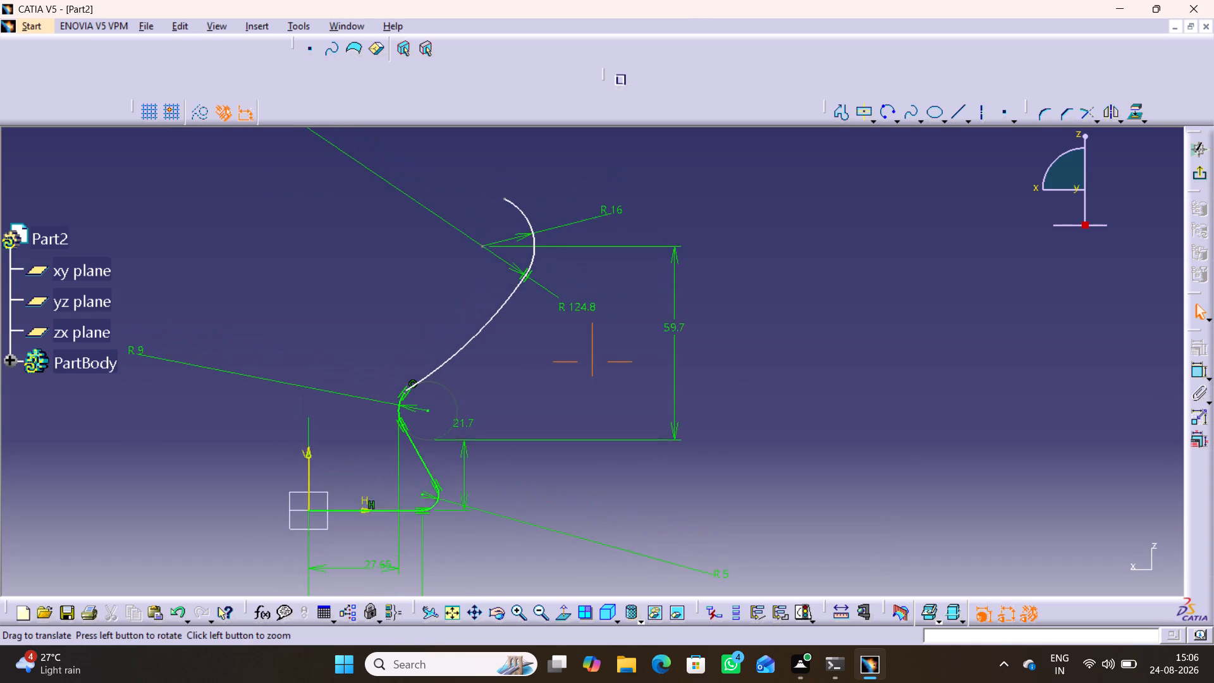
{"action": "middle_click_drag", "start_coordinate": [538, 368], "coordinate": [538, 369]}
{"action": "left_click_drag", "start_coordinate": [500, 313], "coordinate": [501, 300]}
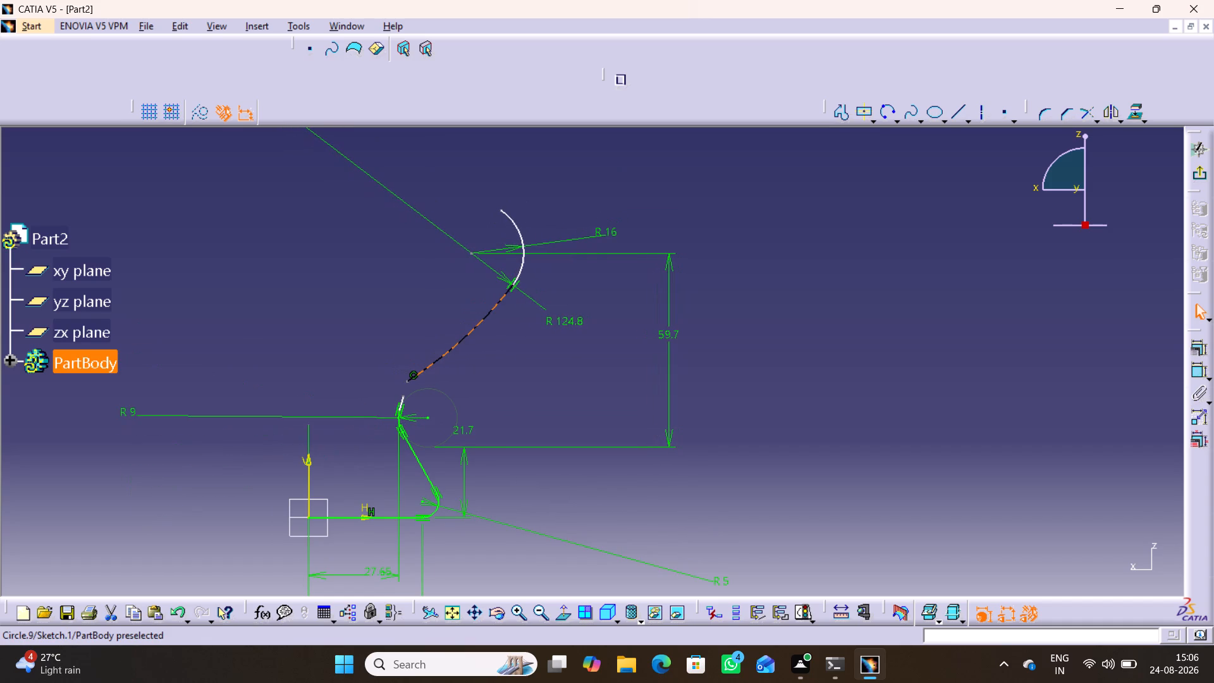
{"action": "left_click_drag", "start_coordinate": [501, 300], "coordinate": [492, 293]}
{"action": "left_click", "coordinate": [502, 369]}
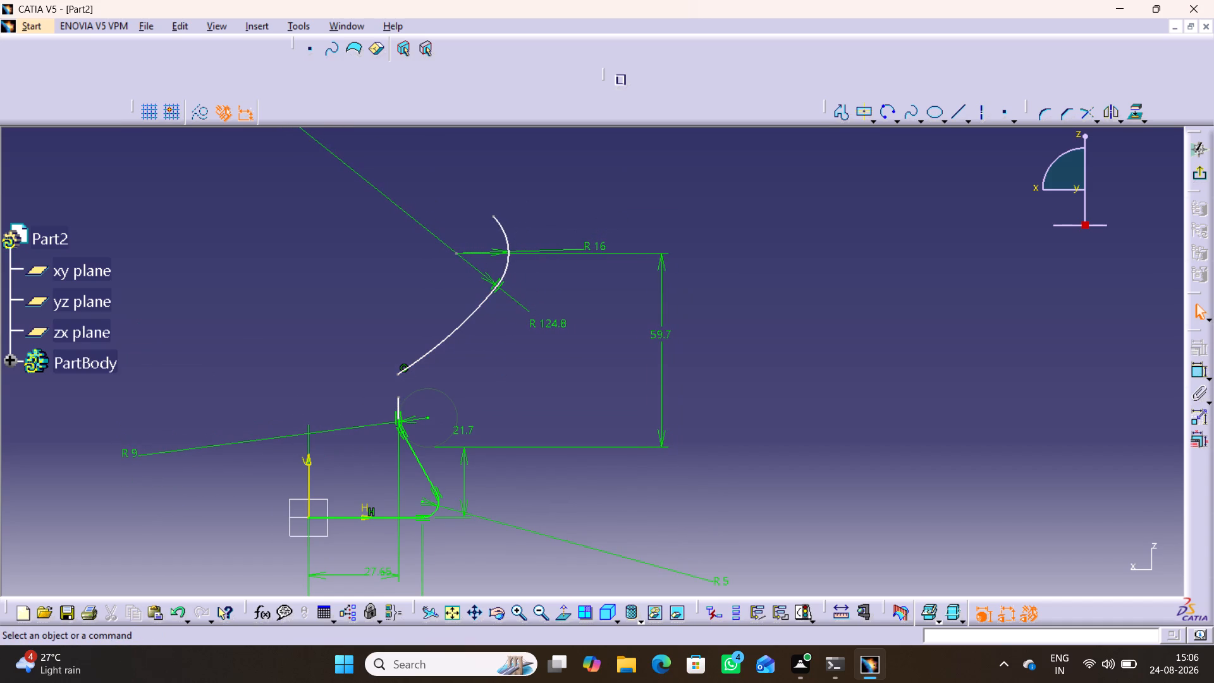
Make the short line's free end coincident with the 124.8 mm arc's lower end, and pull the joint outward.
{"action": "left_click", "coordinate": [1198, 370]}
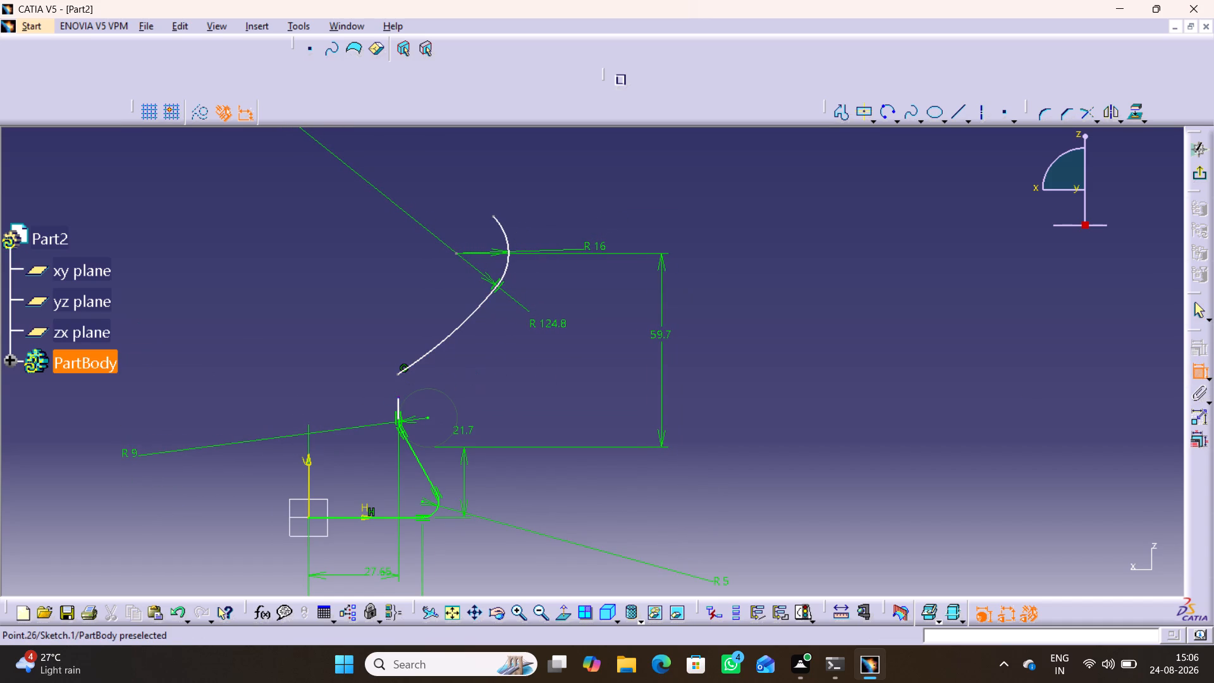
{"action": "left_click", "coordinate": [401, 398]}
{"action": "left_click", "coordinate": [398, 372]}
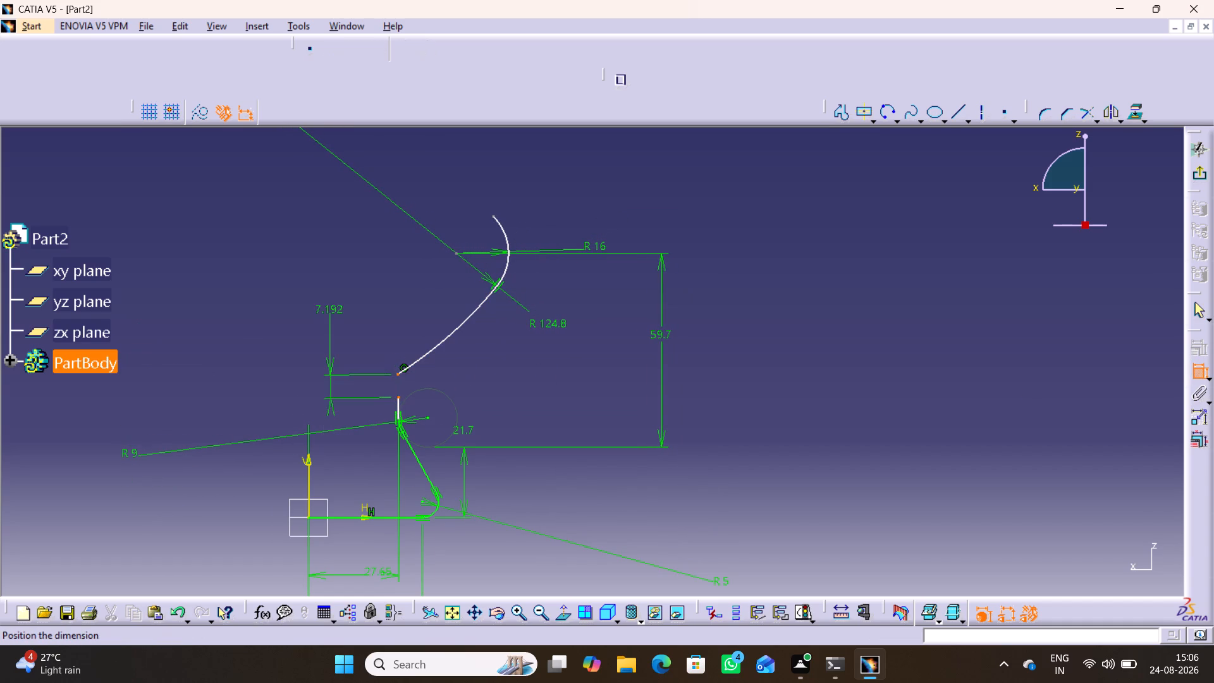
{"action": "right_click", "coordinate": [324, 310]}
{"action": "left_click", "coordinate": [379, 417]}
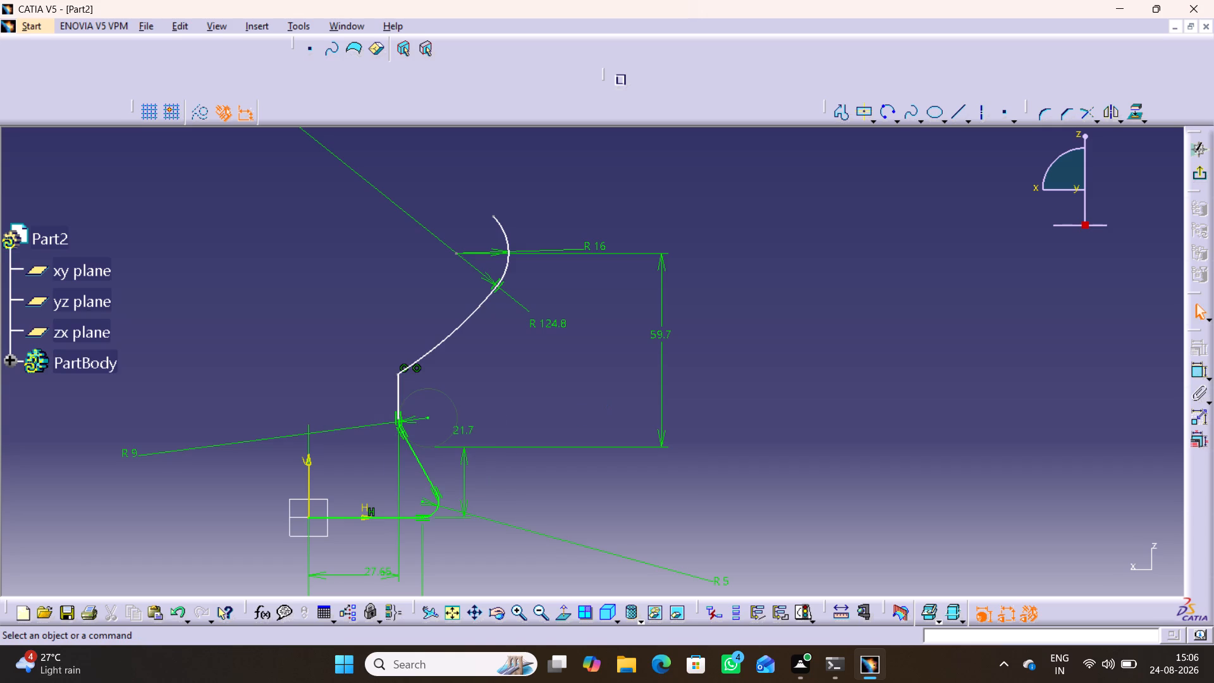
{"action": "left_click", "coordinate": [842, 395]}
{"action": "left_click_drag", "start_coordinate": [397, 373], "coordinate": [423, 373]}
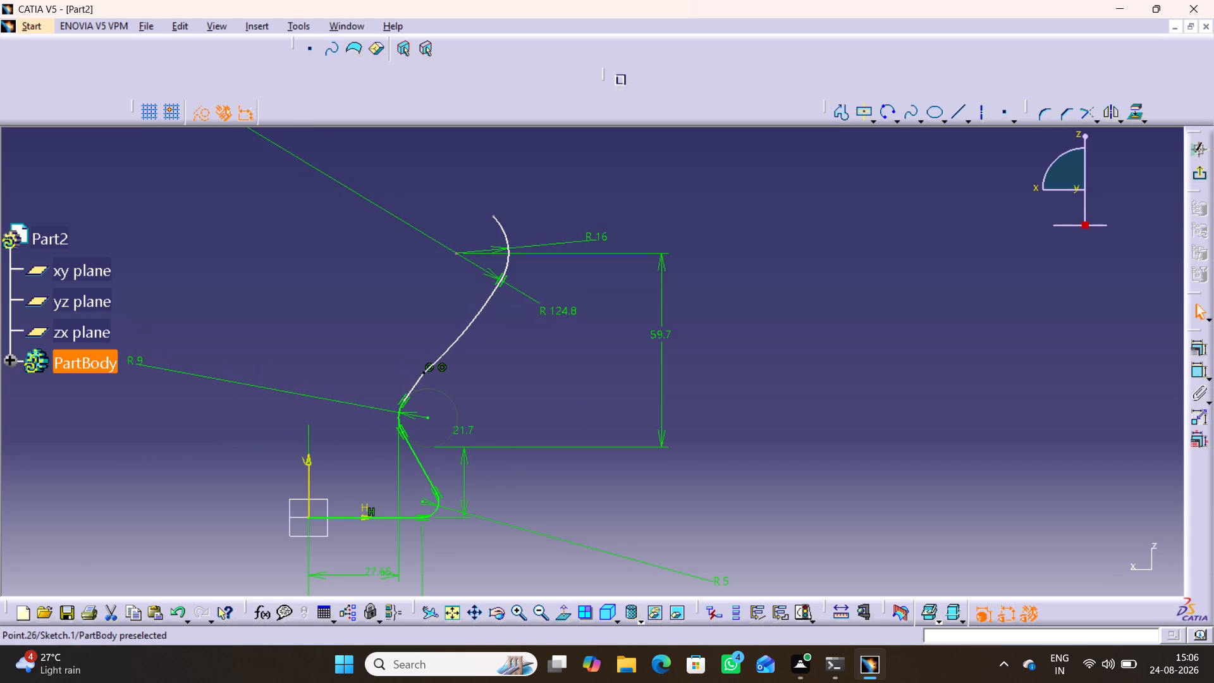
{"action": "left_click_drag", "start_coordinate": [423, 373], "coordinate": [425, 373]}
Delete the short line between the 9 mm arc and the 124.8 mm arc.
{"action": "right_click", "coordinate": [420, 381]}
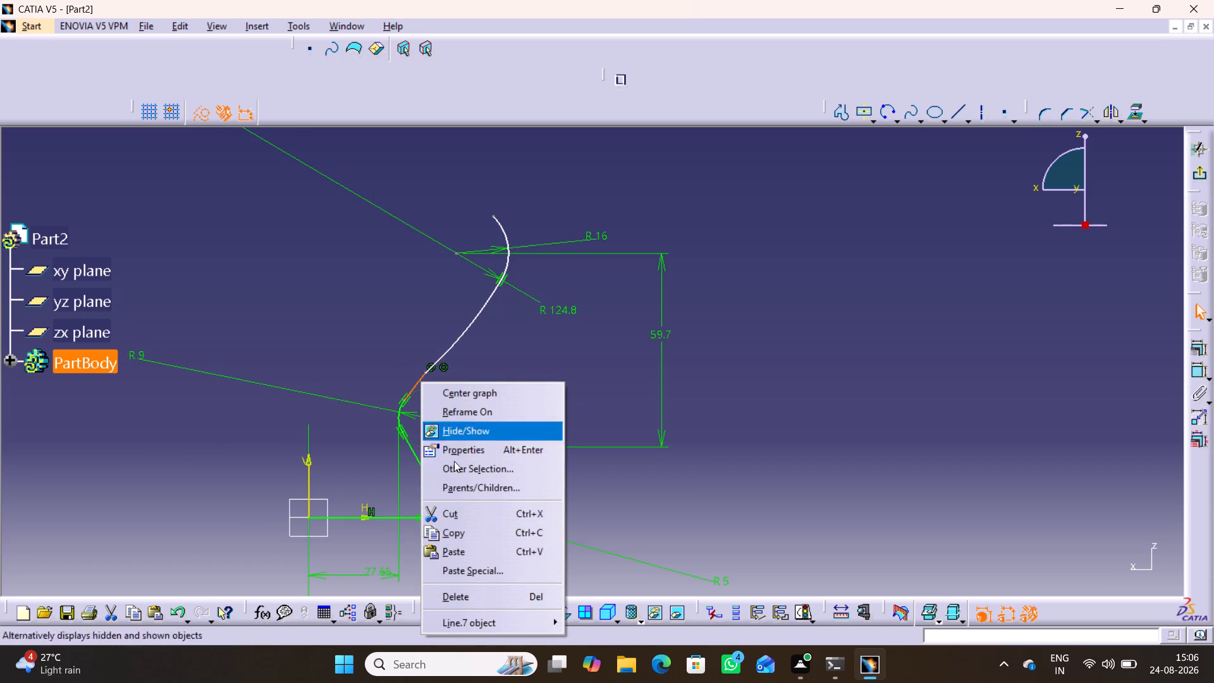
{"action": "left_click", "coordinate": [458, 593]}
{"action": "left_click", "coordinate": [503, 398]}
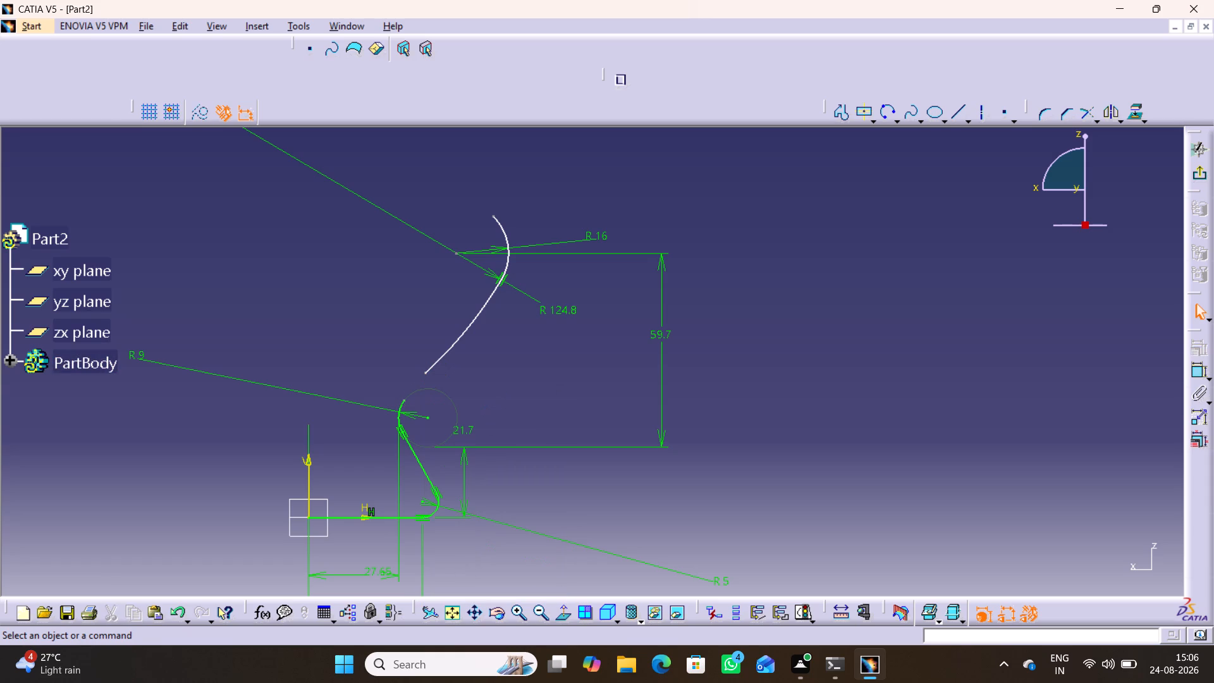
Make the 9 mm arc's upper end coincident with the 124.8 mm arc's lower end.
{"action": "left_click", "coordinate": [1200, 369]}
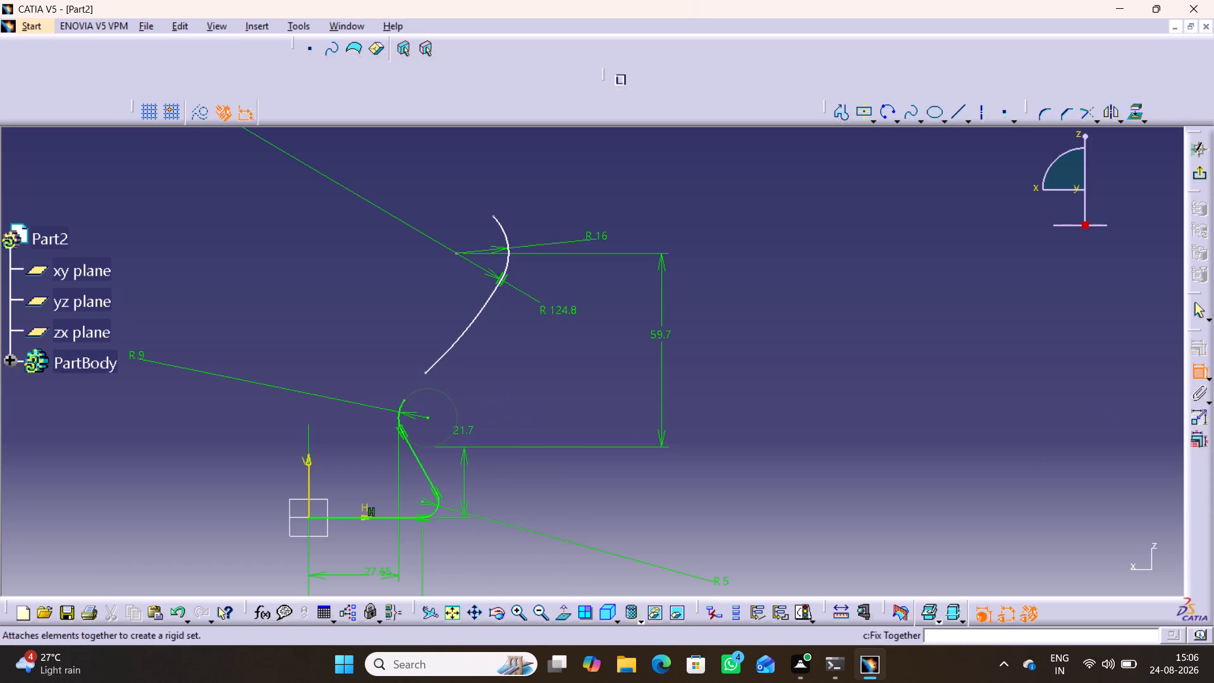
{"action": "left_click", "coordinate": [405, 400]}
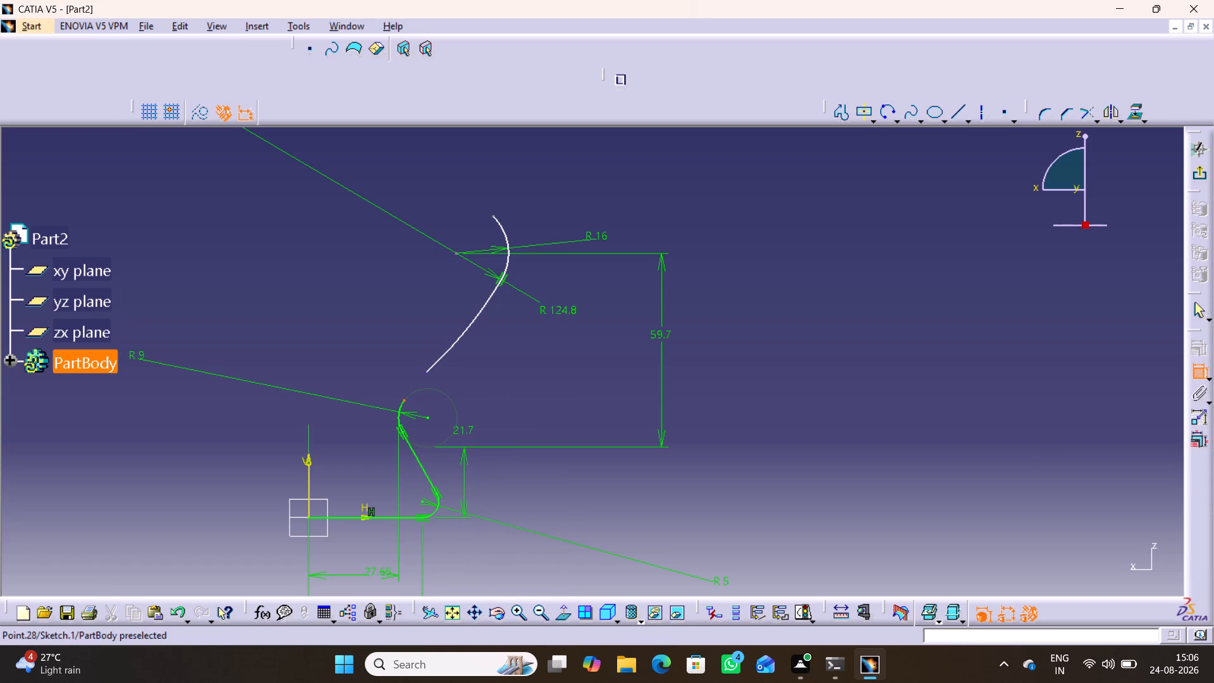
{"action": "left_click", "coordinate": [424, 374]}
{"action": "right_click", "coordinate": [366, 325]}
{"action": "left_click", "coordinate": [417, 437]}
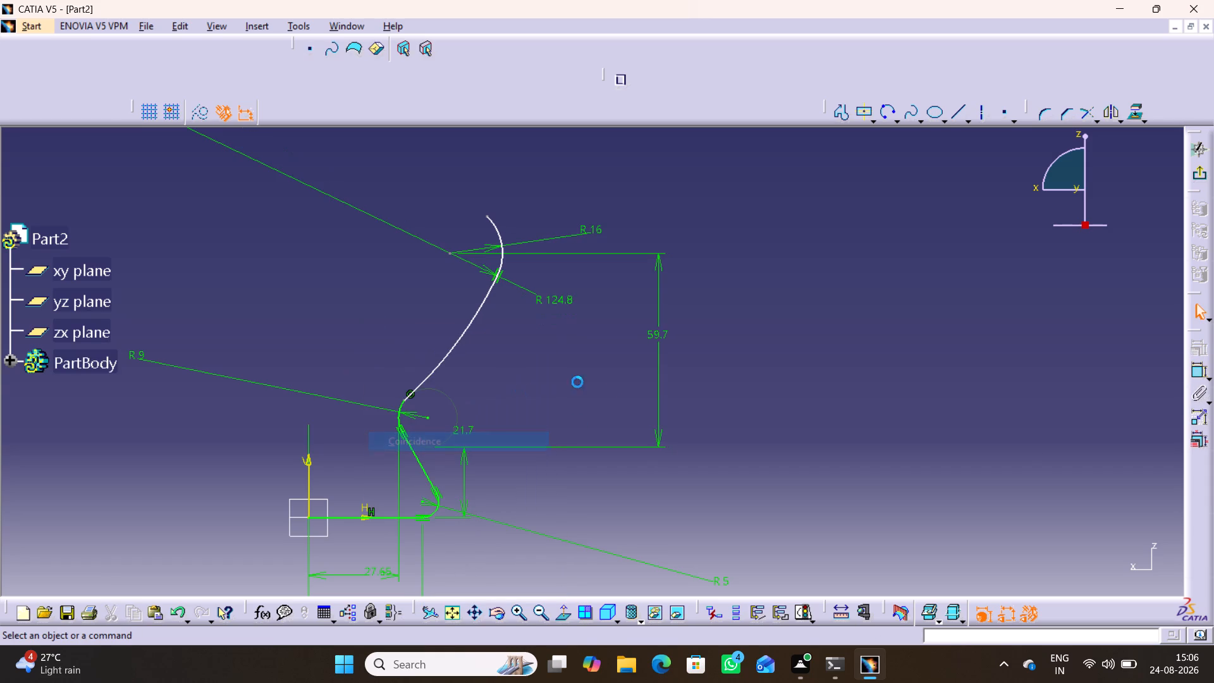
{"action": "left_click", "coordinate": [735, 426]}
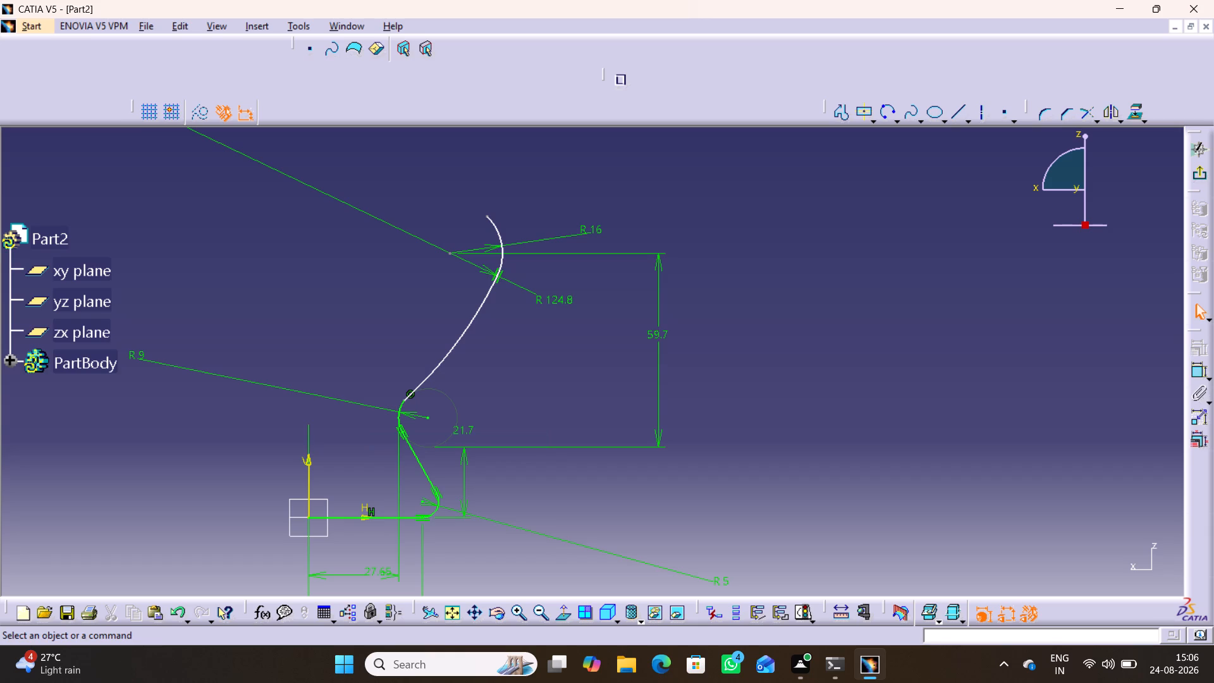
Apply a tangency constraint between the 124.8 mm arc and the 9 mm arc.
{"action": "left_click", "coordinate": [1196, 366]}
{"action": "left_click", "coordinate": [434, 370]}
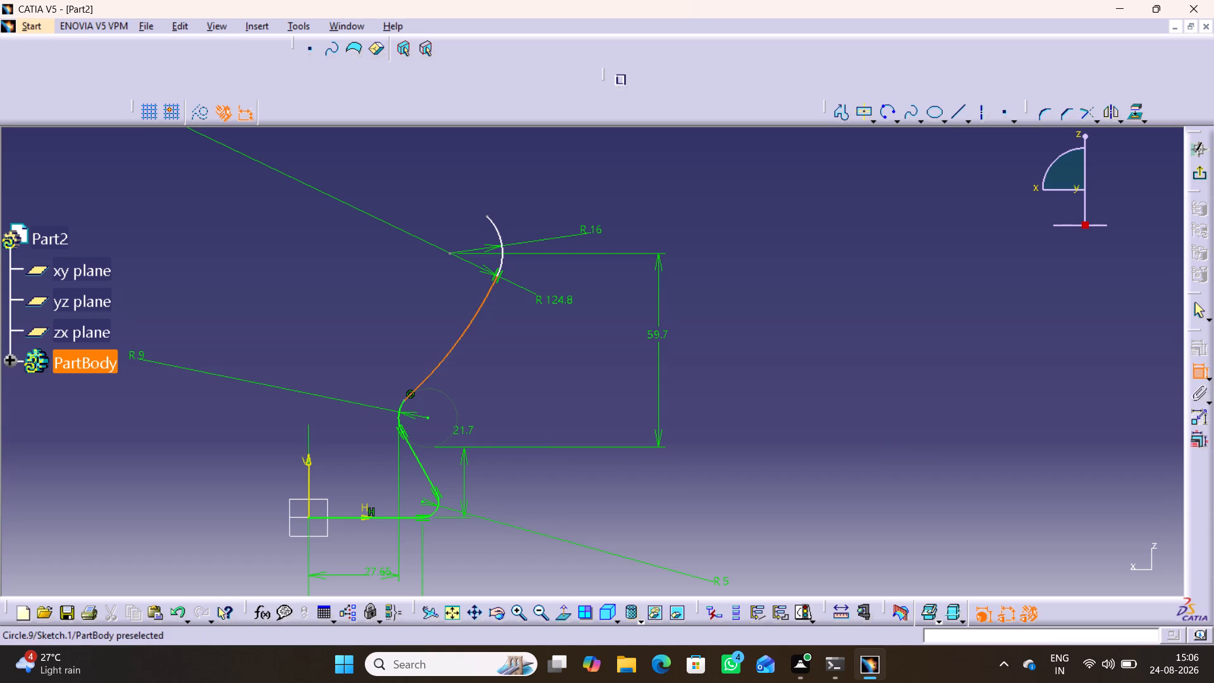
{"action": "left_click", "coordinate": [402, 407]}
{"action": "right_click", "coordinate": [402, 320]}
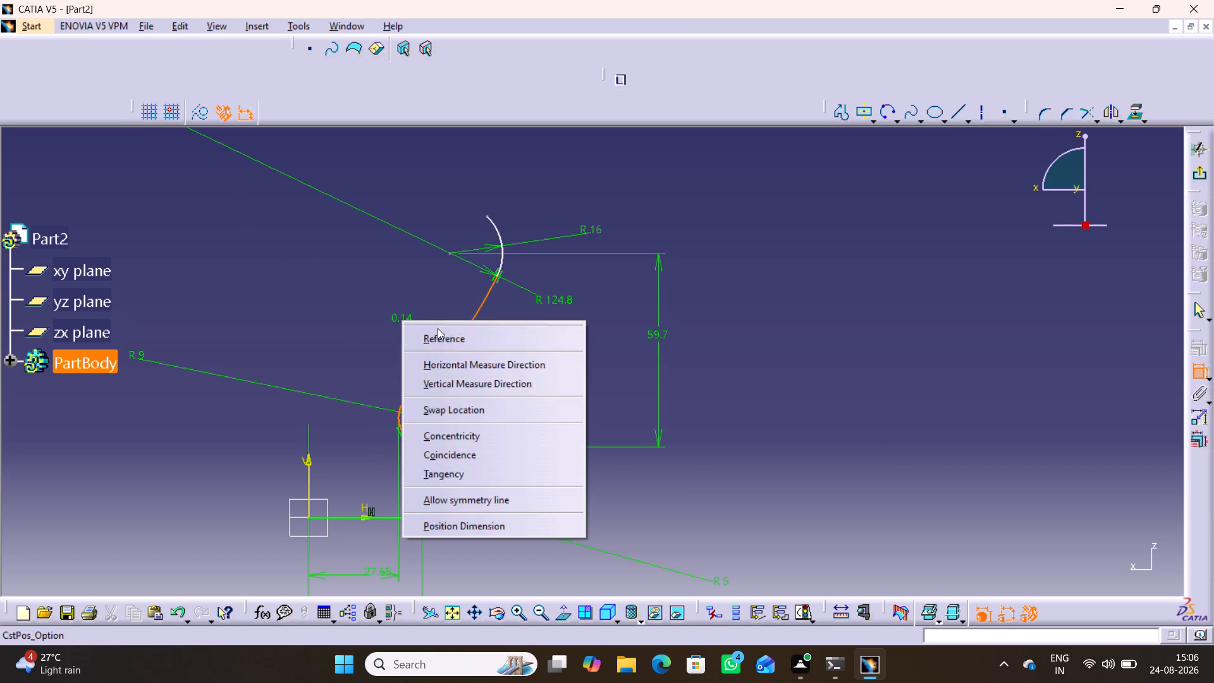
{"action": "left_click", "coordinate": [452, 471]}
{"action": "left_click", "coordinate": [730, 372]}
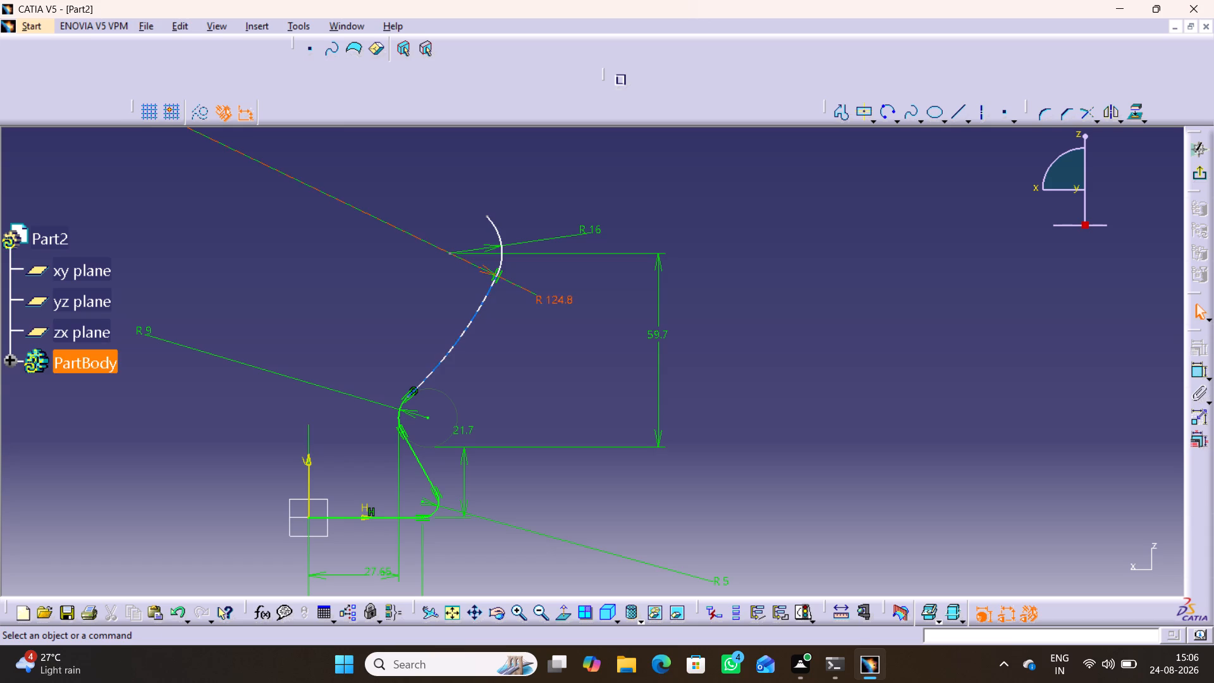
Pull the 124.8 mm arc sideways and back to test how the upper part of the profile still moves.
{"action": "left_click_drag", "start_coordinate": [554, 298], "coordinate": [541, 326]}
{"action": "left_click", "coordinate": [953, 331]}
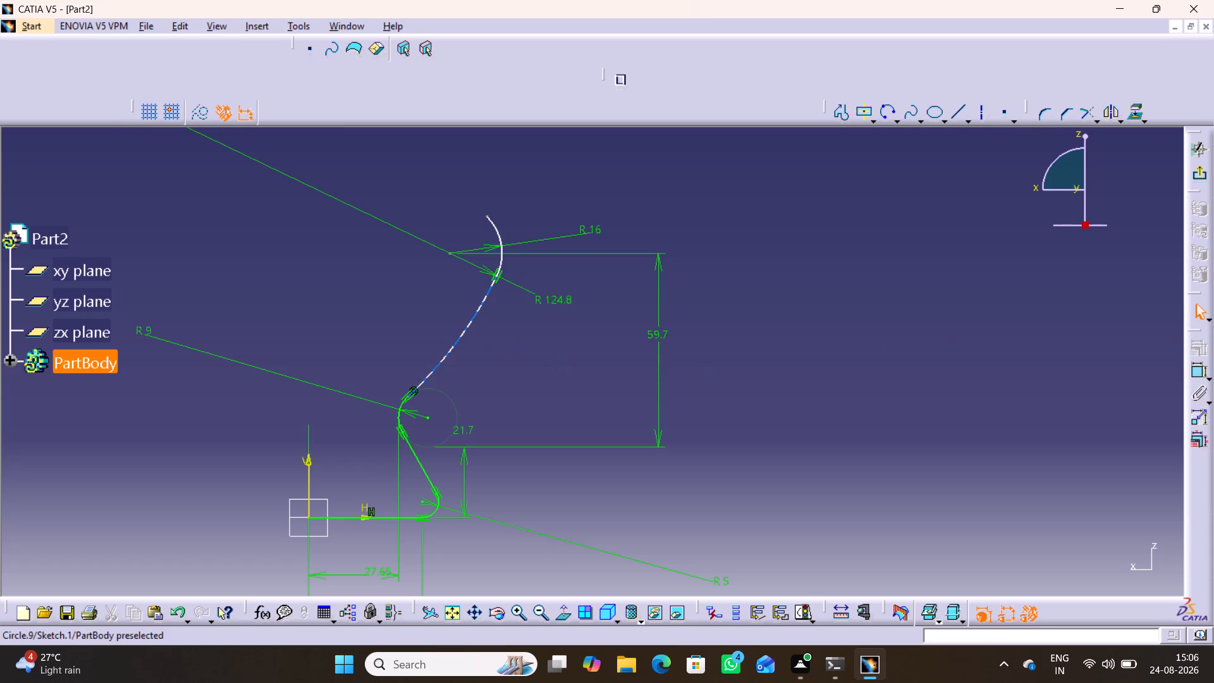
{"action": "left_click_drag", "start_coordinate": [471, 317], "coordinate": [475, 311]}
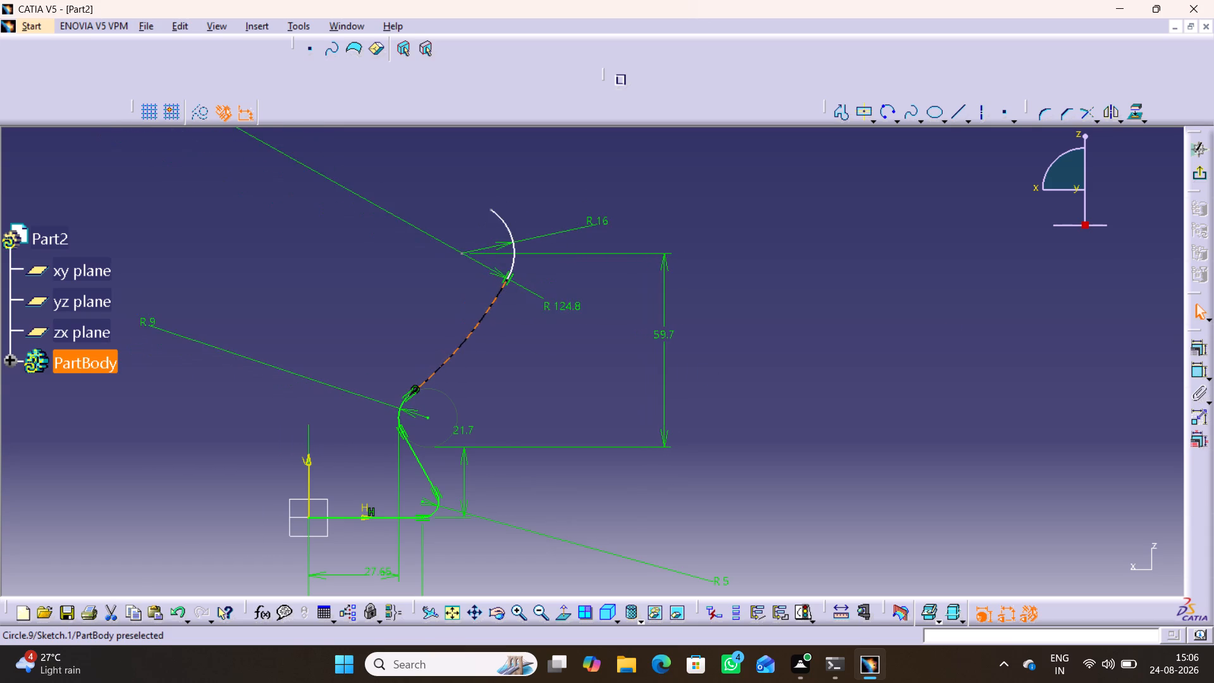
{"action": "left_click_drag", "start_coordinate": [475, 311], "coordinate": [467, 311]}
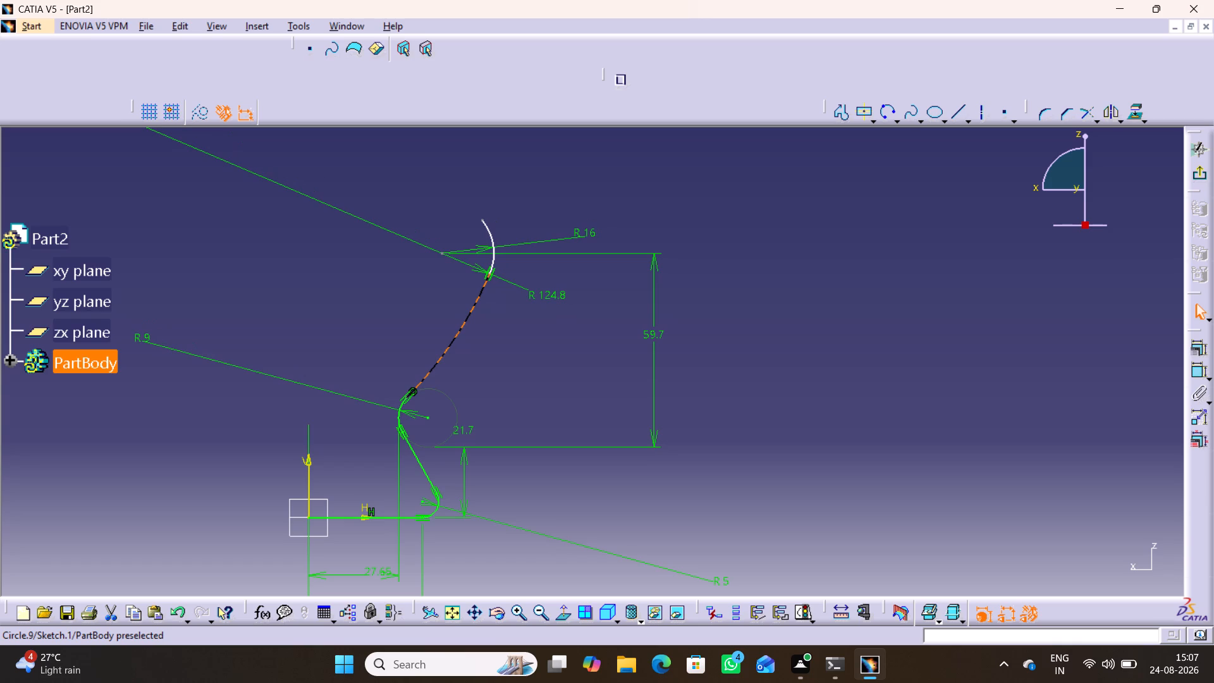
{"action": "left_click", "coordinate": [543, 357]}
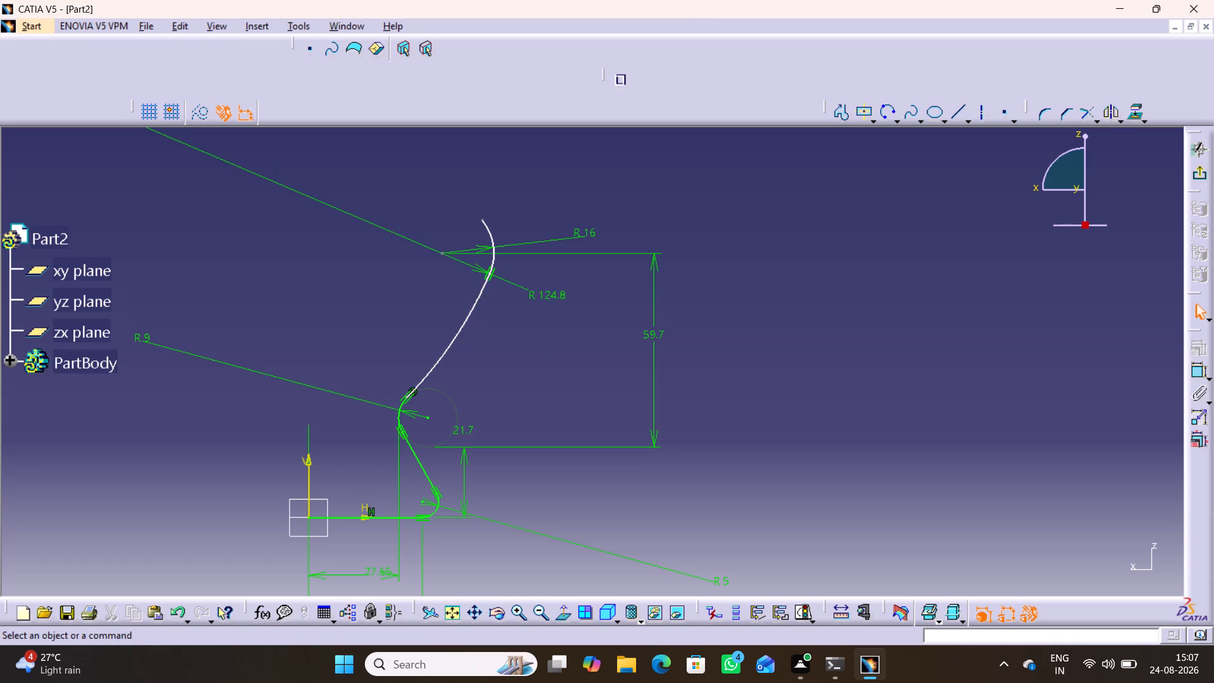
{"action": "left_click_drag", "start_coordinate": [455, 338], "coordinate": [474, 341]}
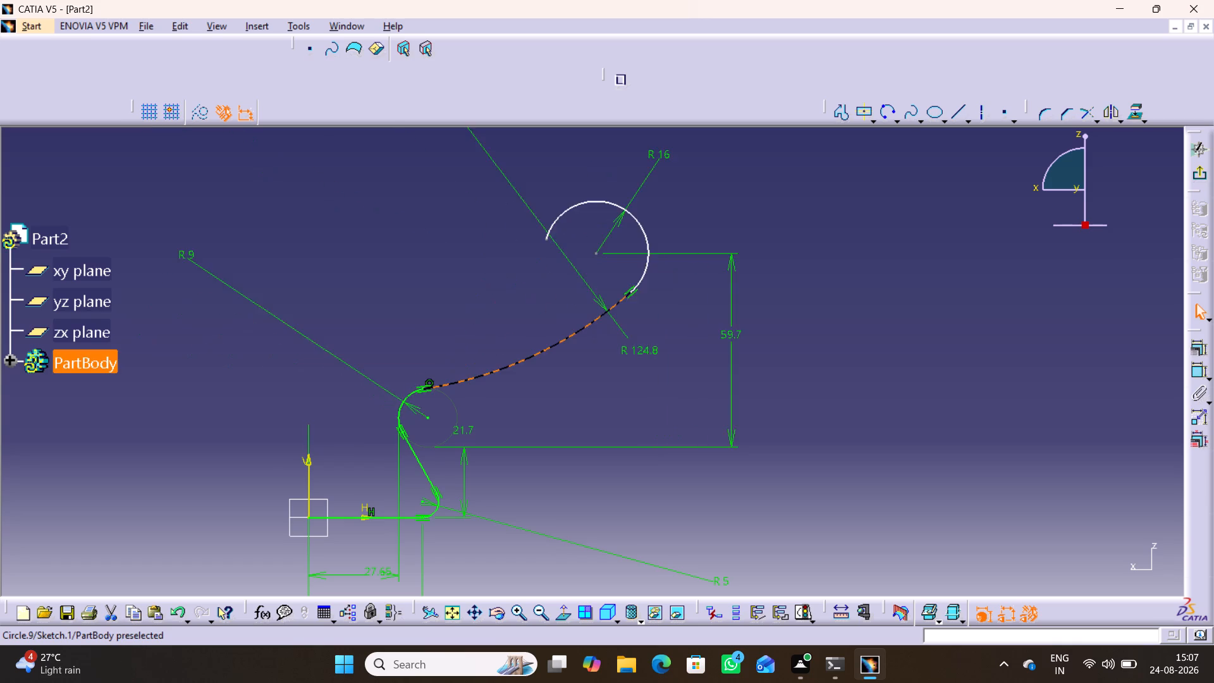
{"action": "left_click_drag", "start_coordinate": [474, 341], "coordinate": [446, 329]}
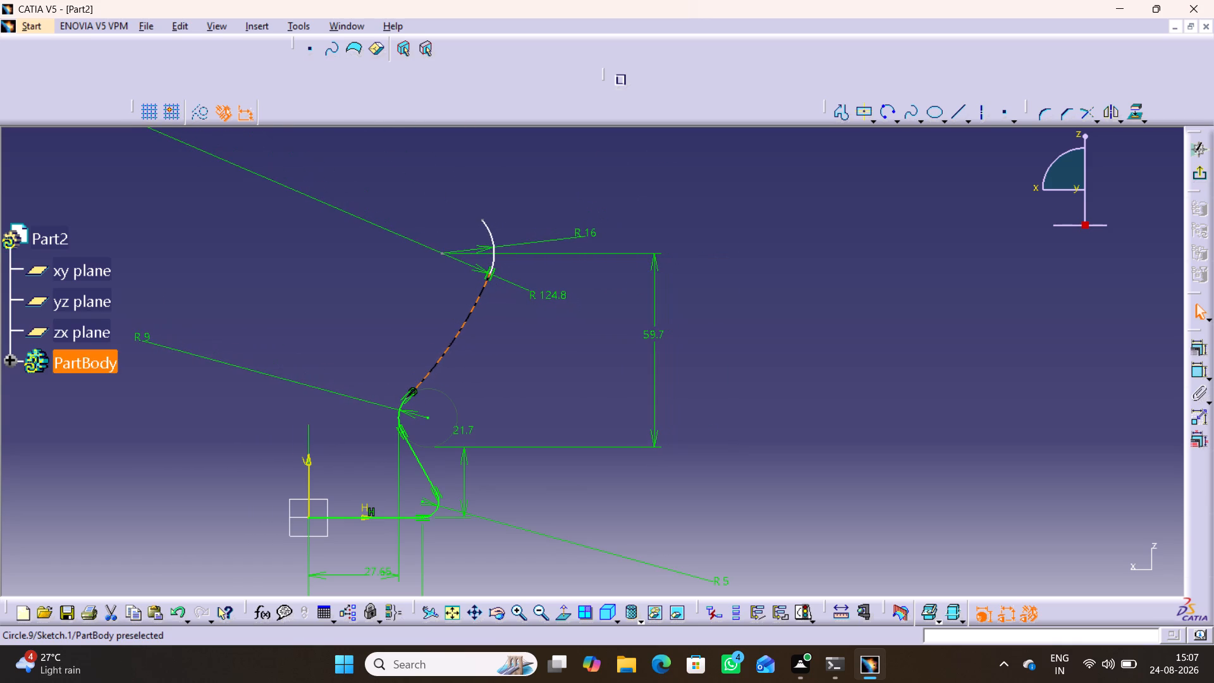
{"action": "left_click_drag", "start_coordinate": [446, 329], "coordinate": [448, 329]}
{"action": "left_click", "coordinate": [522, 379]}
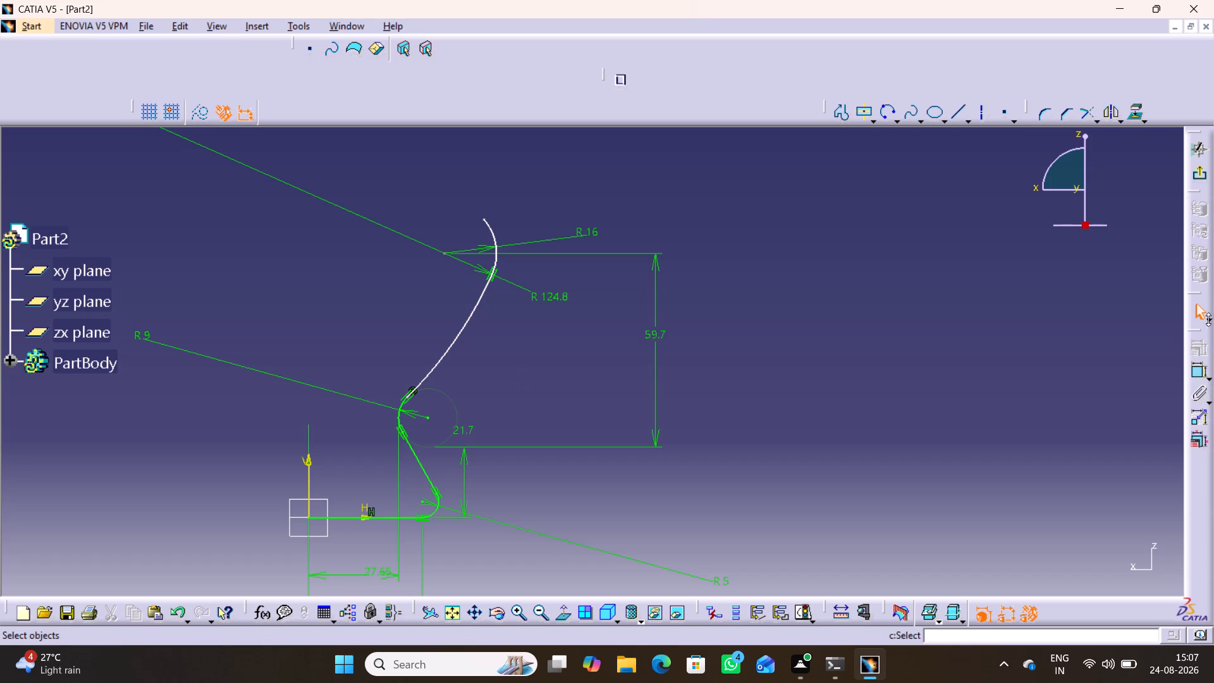
Dimension the horizontal distance from the vertical axis to the 16 mm arc and set it to 45 mm.
{"action": "left_click", "coordinate": [1201, 373]}
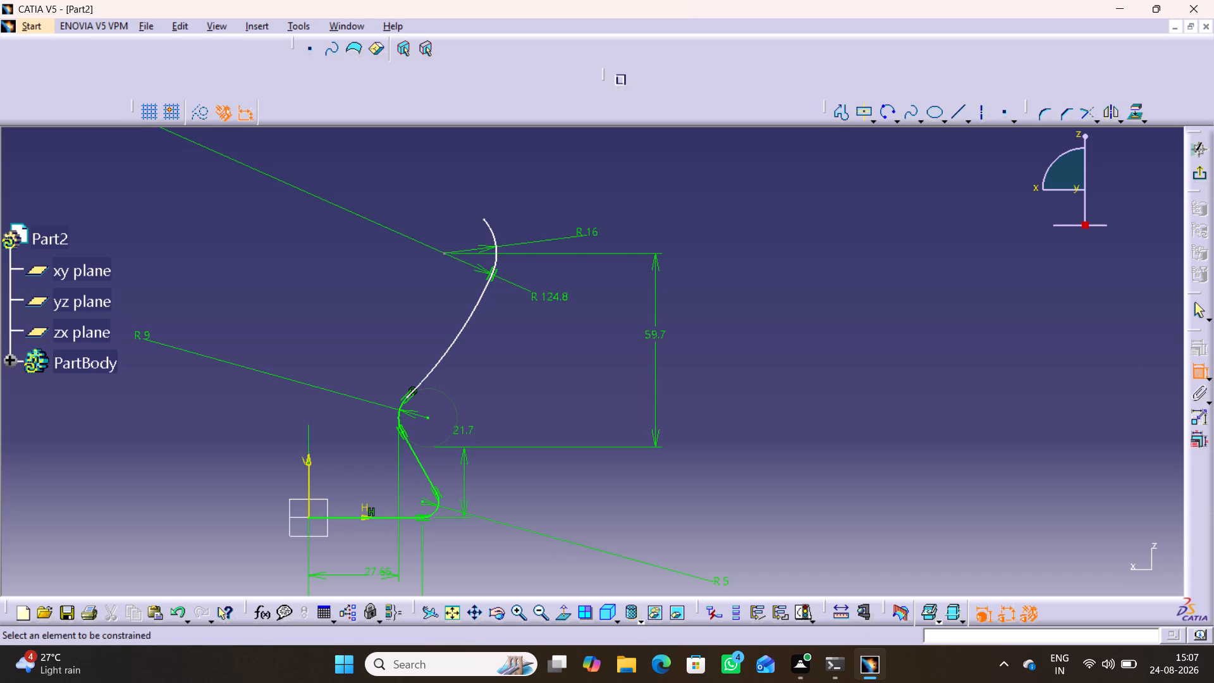
{"action": "middle_click_drag", "start_coordinate": [517, 376], "coordinate": [510, 348]}
{"action": "scroll", "coordinate": [518, 353], "scroll_direction": "down", "scroll_amount": 1}
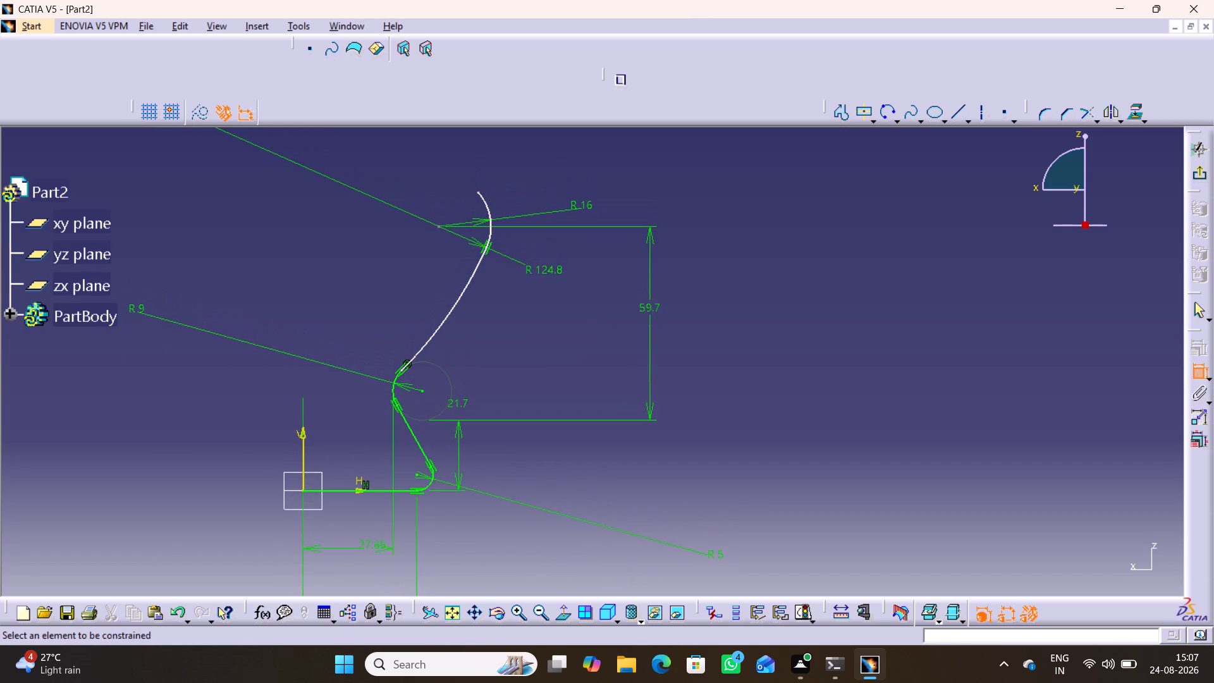
{"action": "left_click", "coordinate": [493, 222]}
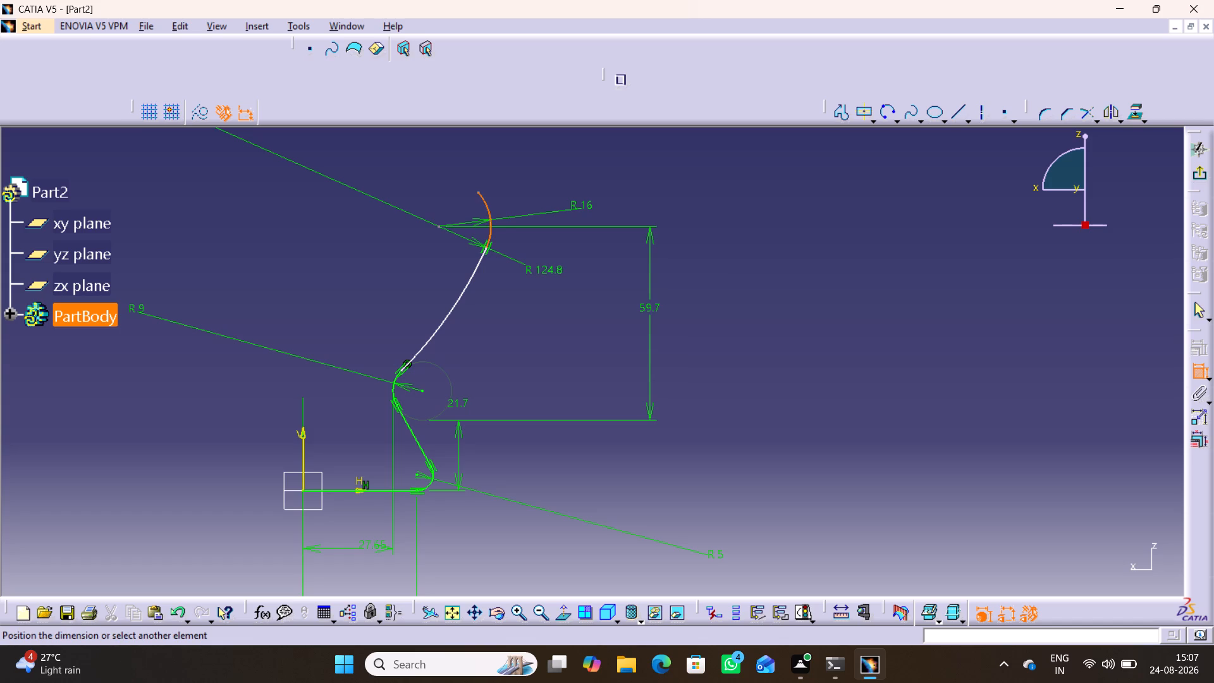
{"action": "left_click", "coordinate": [304, 436]}
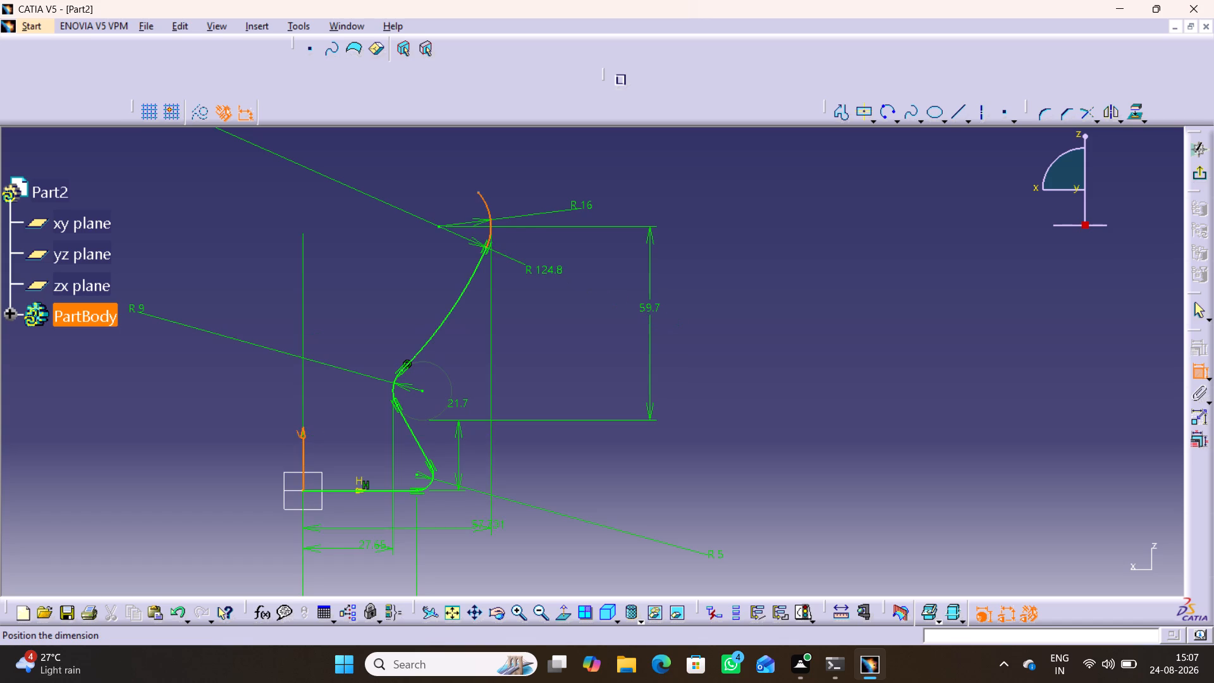
{"action": "middle_click_drag", "start_coordinate": [501, 533], "coordinate": [499, 368]}
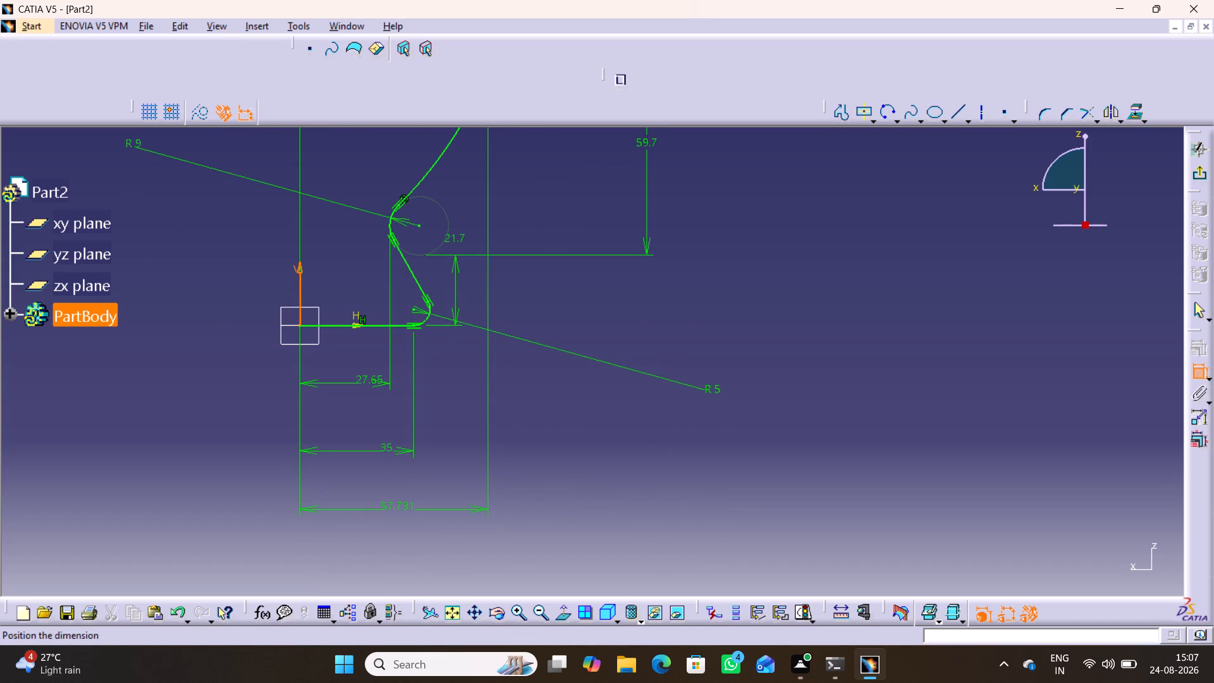
{"action": "left_click", "coordinate": [398, 509]}
{"action": "double_click", "coordinate": [395, 505]}
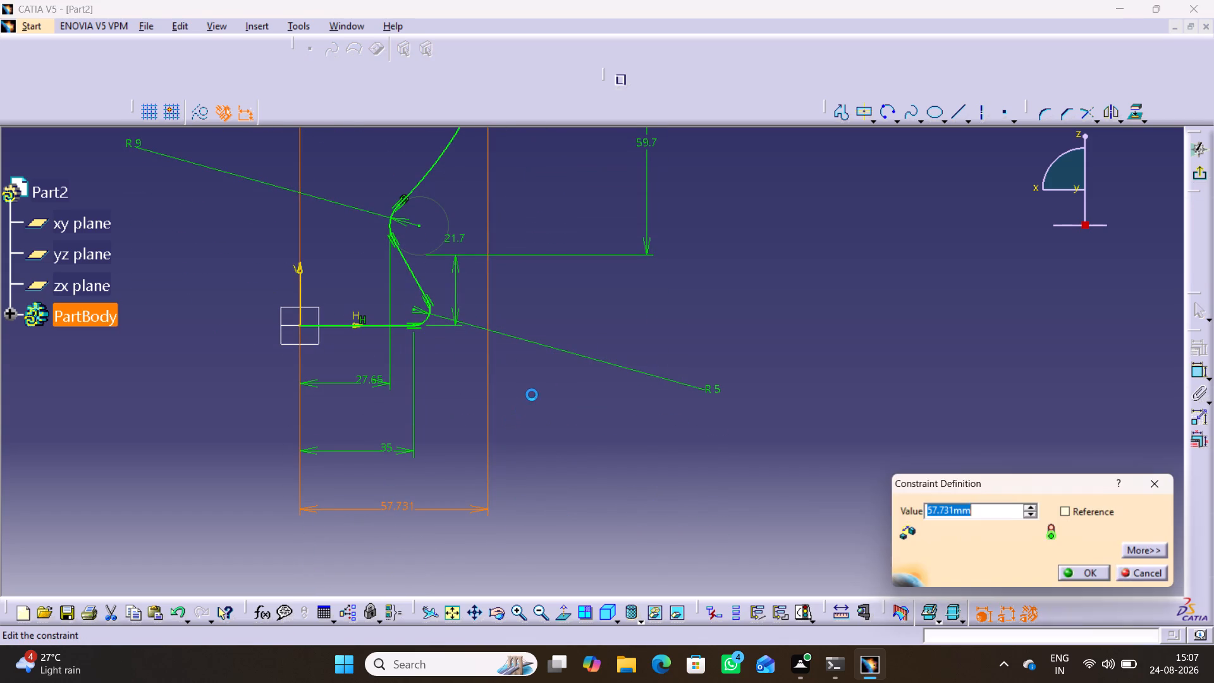
{"action": "middle_click_drag", "start_coordinate": [532, 395], "coordinate": [513, 505]}
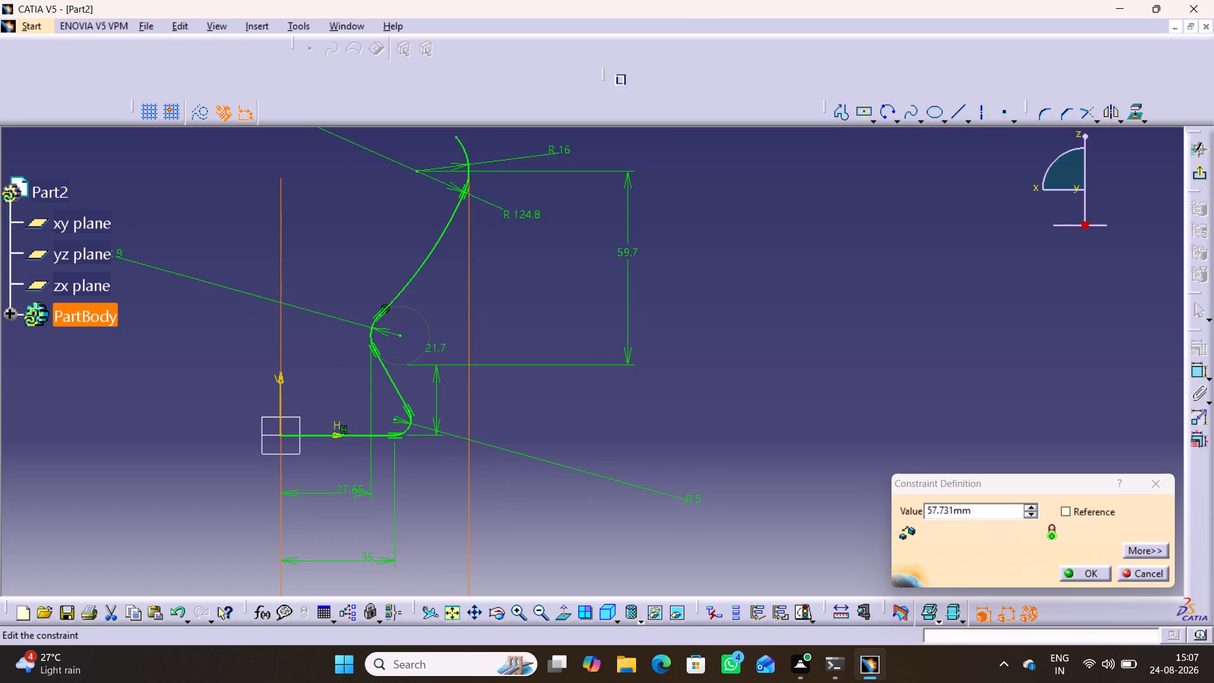
{"action": "left_click_drag", "start_coordinate": [976, 508], "coordinate": [945, 515]}
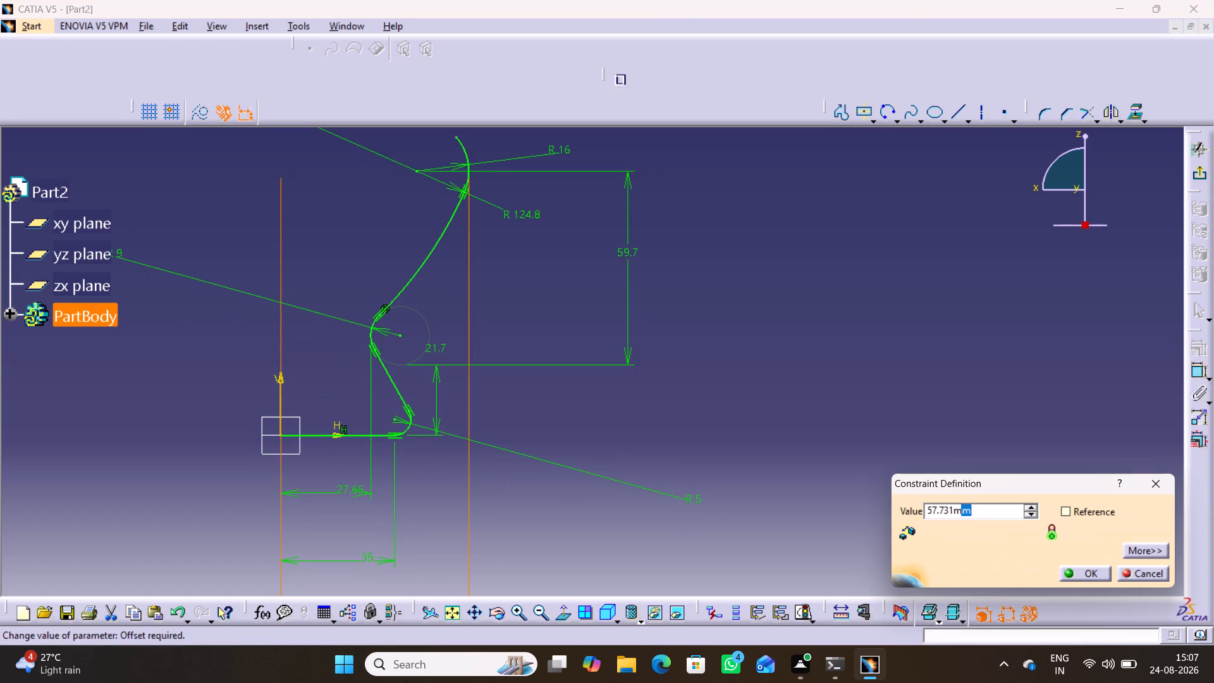
{"action": "left_click_drag", "start_coordinate": [945, 515], "coordinate": [920, 521]}
{"action": "type", "text": "45"}
{"action": "key", "text": "Return"}
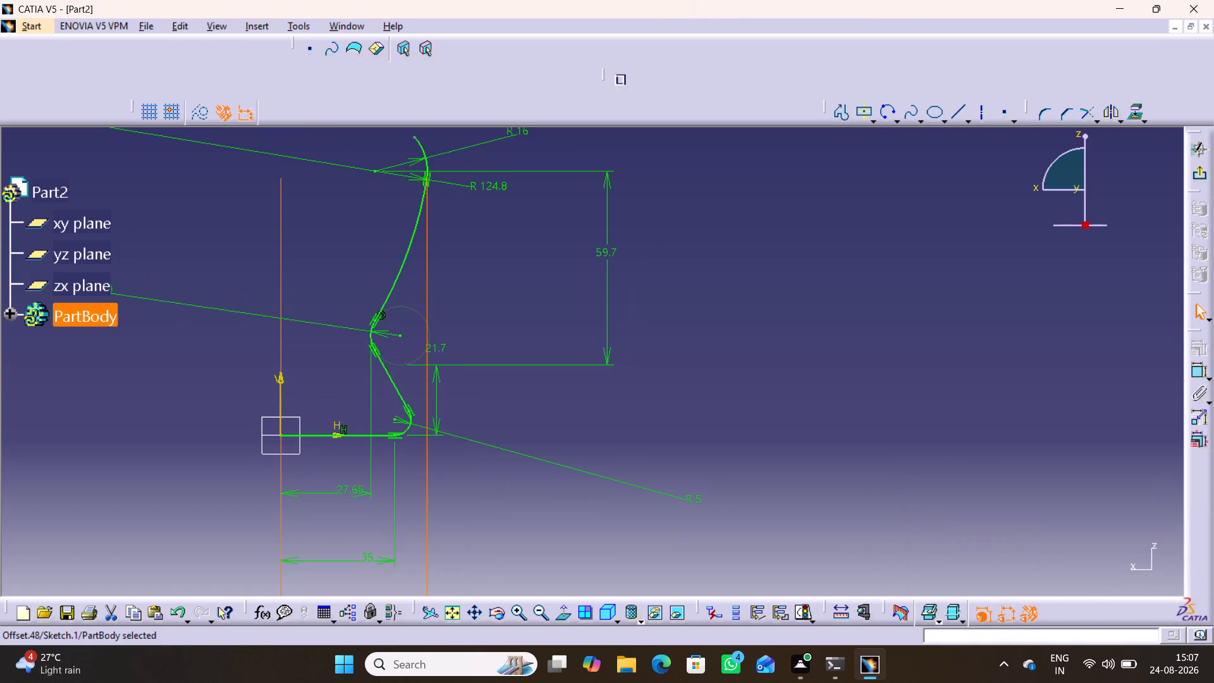
Set the horizontal distance between the vertical axis and the 16 mm arc to 55 mm.
{"action": "middle_click_drag", "start_coordinate": [872, 379], "coordinate": [876, 392]}
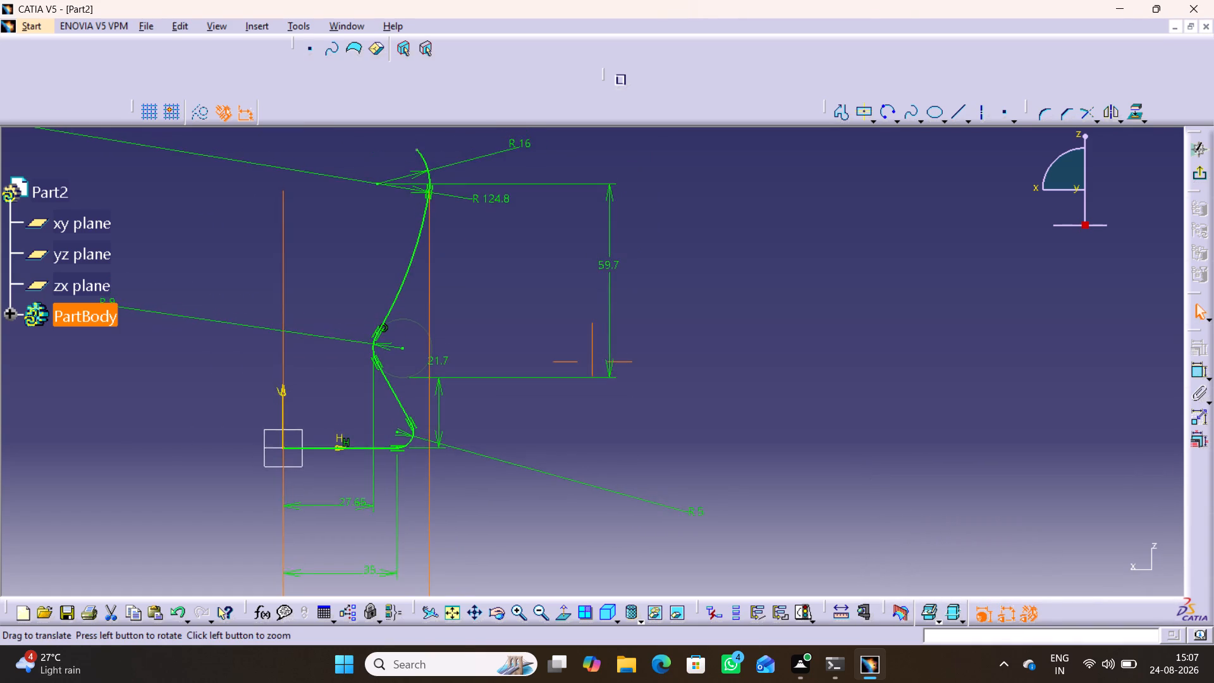
{"action": "middle_click_drag", "start_coordinate": [876, 392], "coordinate": [874, 264]}
{"action": "double_click", "coordinate": [358, 500]}
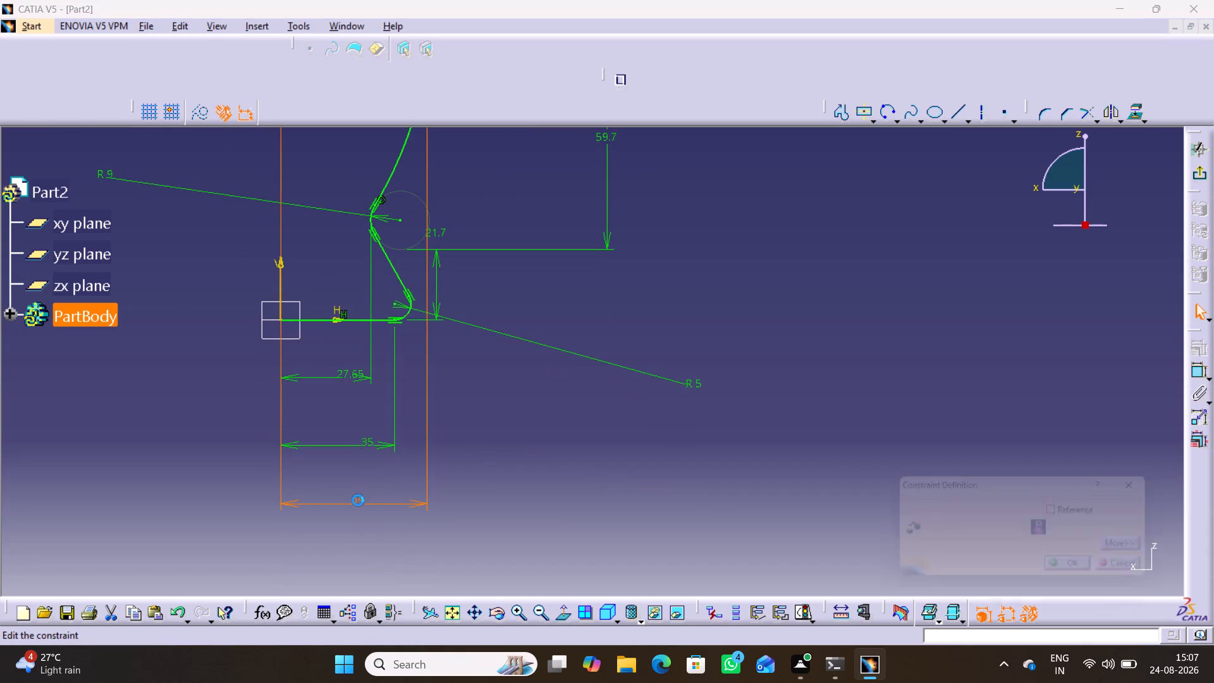
{"action": "type", "text": "55"}
{"action": "key", "text": "Return"}
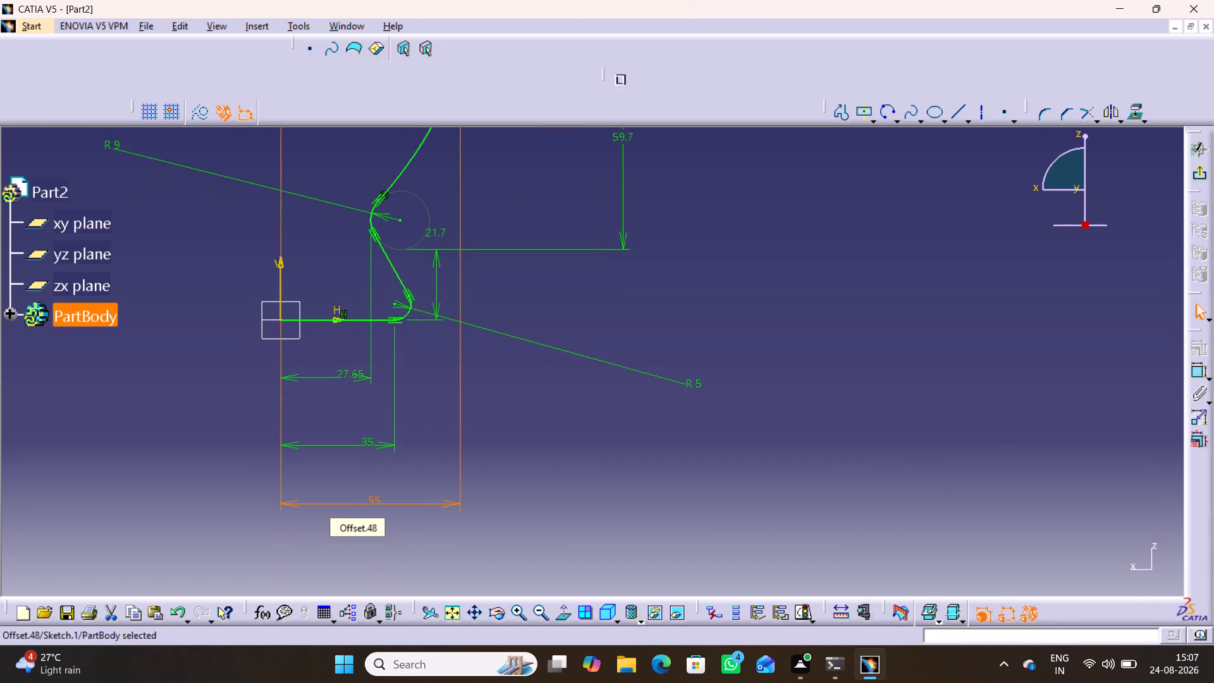
{"action": "left_click", "coordinate": [634, 462]}
Draw a three-point arc from the 16 mm arc's upper end, curving inward to about H 19.7 mm, V 120.5 mm.
{"action": "middle_click_drag", "start_coordinate": [627, 467], "coordinate": [625, 618]}
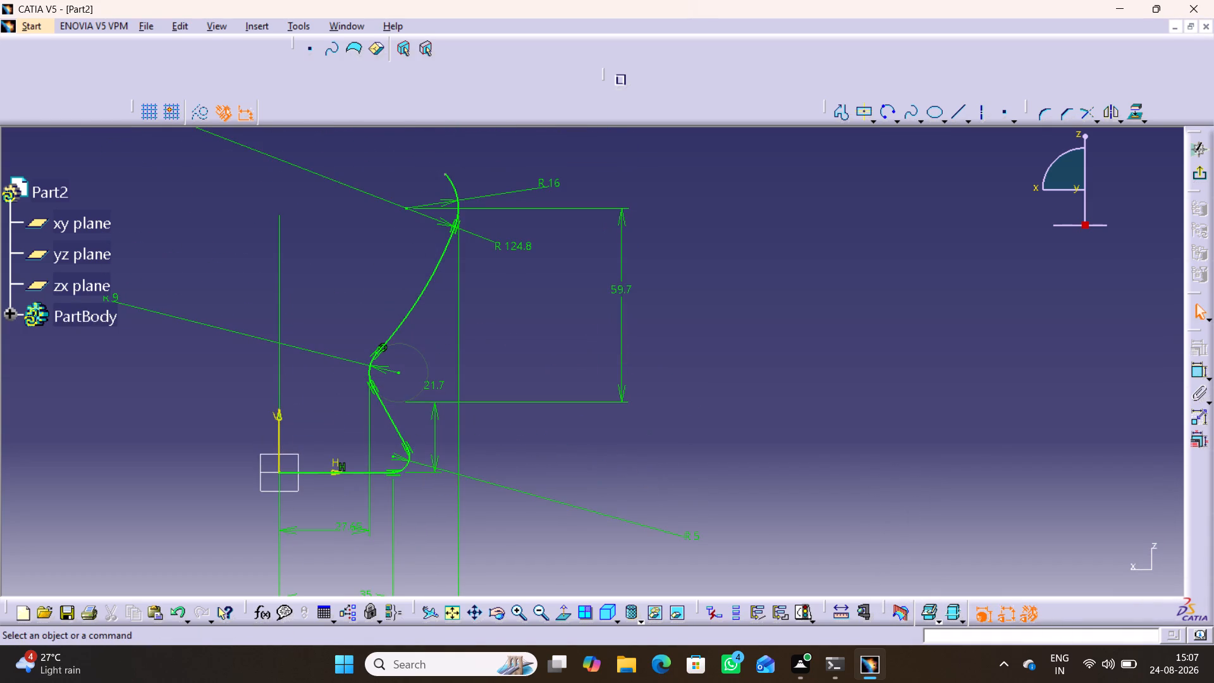
{"action": "middle_click_drag", "start_coordinate": [558, 330], "coordinate": [611, 366]}
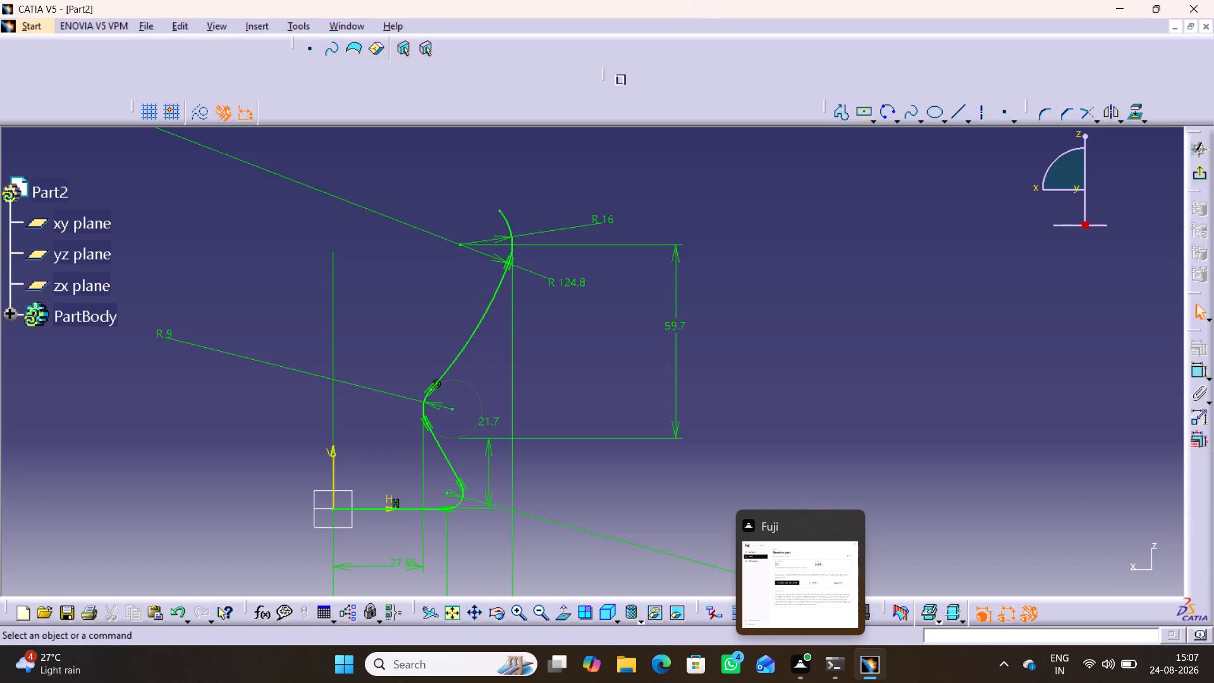
{"action": "scroll", "coordinate": [716, 476], "scroll_direction": "down", "scroll_amount": 1}
{"action": "middle_click_drag", "start_coordinate": [720, 479], "coordinate": [790, 505]}
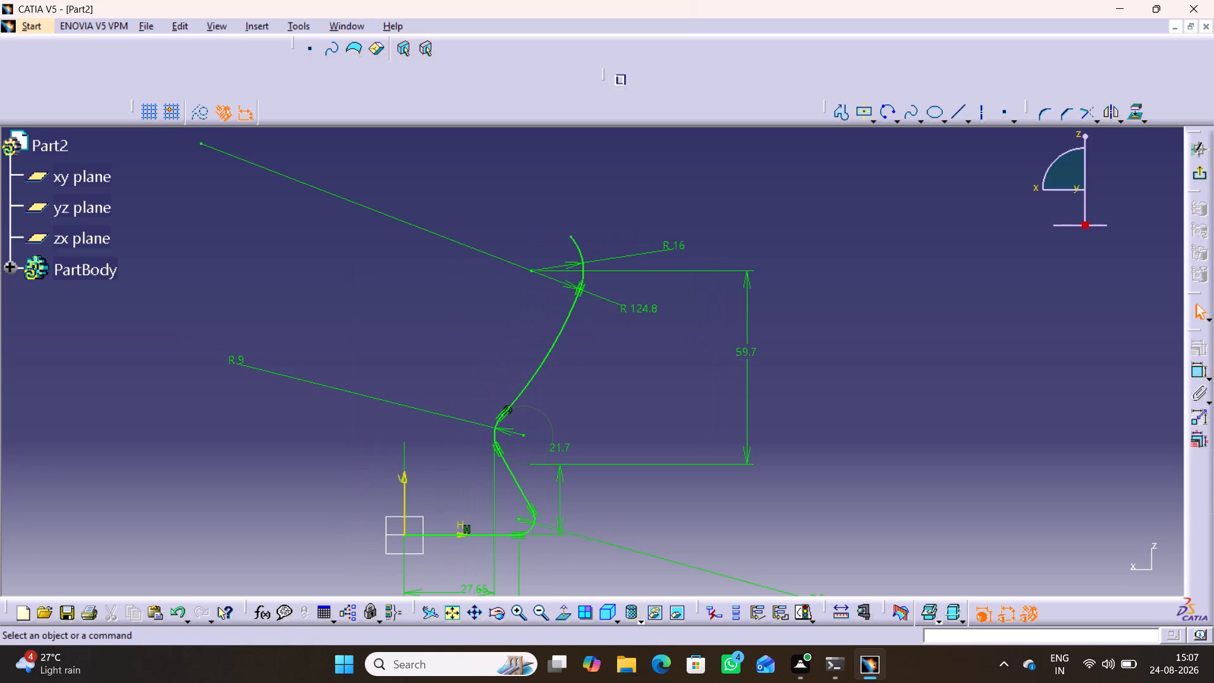
{"action": "middle_click_drag", "start_coordinate": [783, 495], "coordinate": [836, 550]}
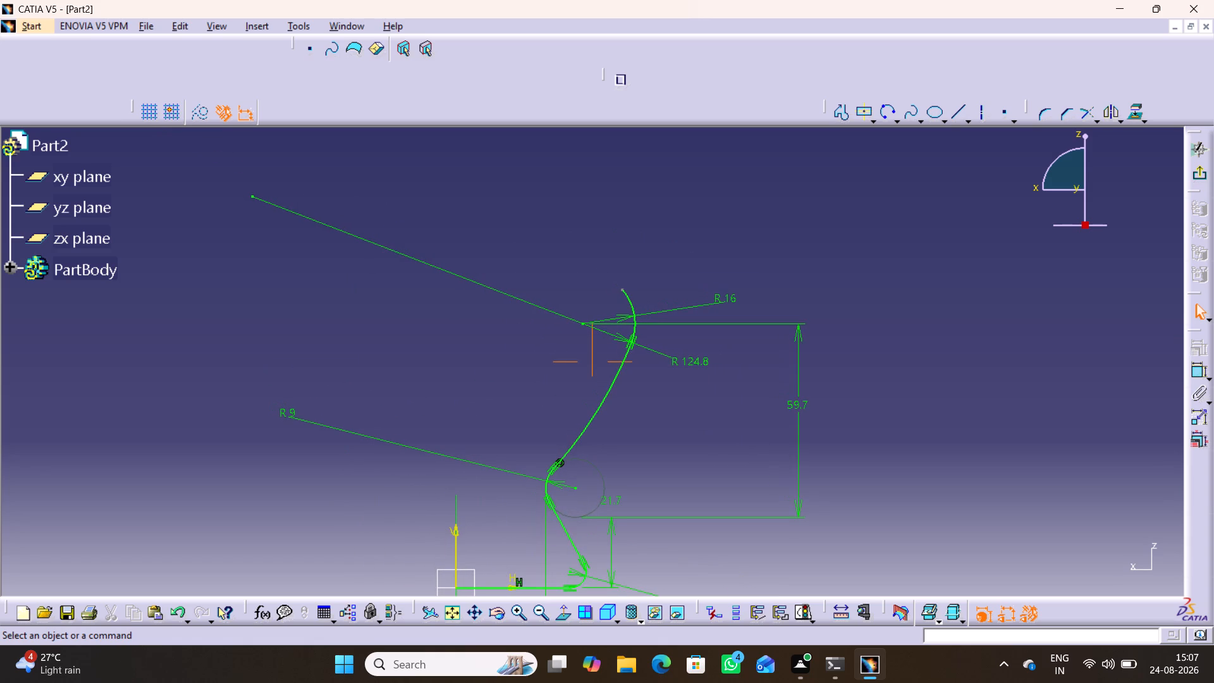
{"action": "left_click", "coordinate": [886, 112]}
{"action": "left_click", "coordinate": [886, 110]}
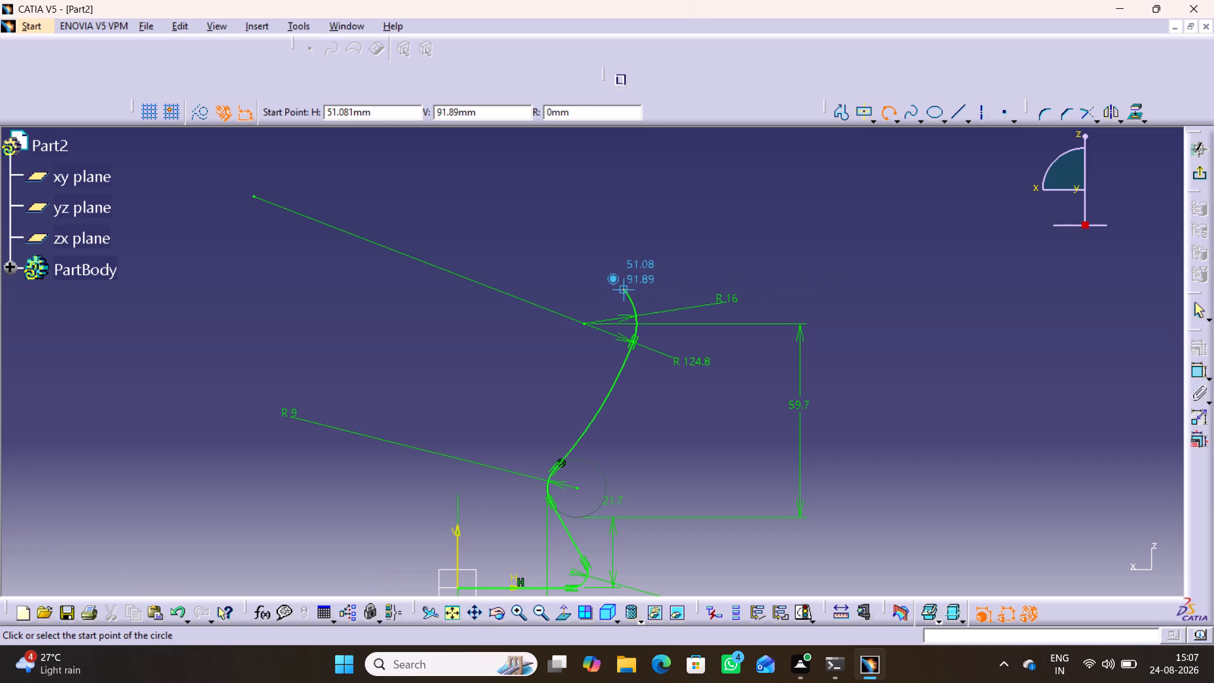
{"action": "left_click", "coordinate": [626, 289]}
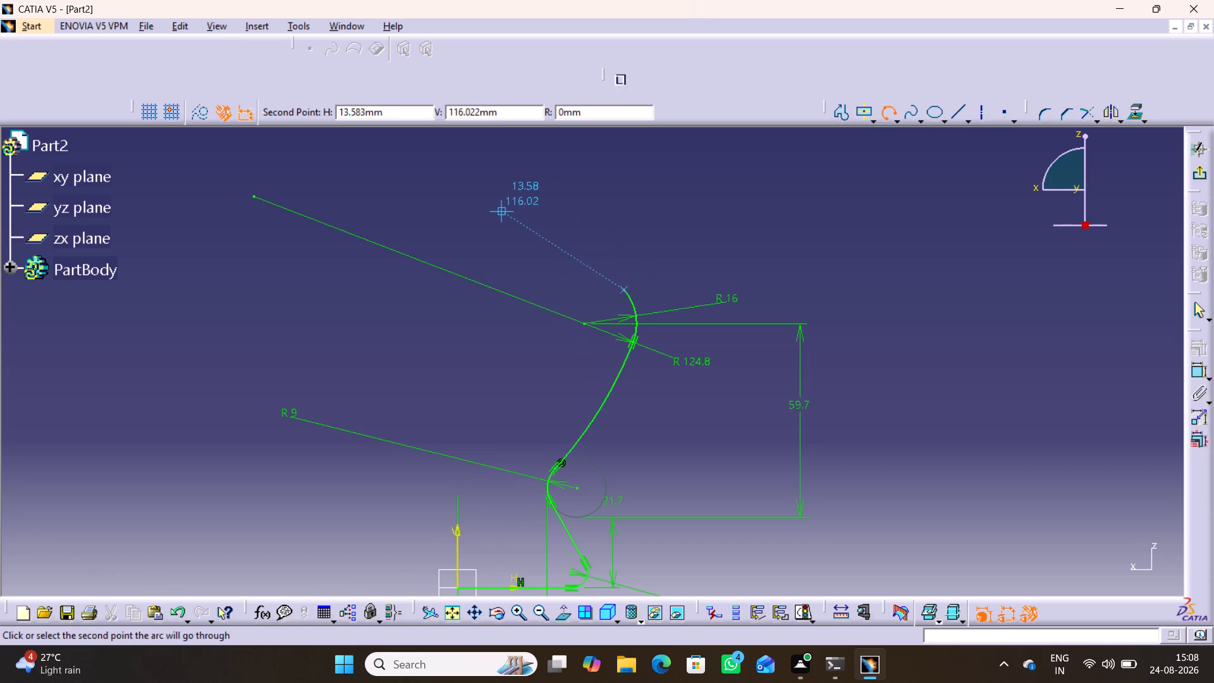
{"action": "middle_click_drag", "start_coordinate": [473, 219], "coordinate": [470, 320]}
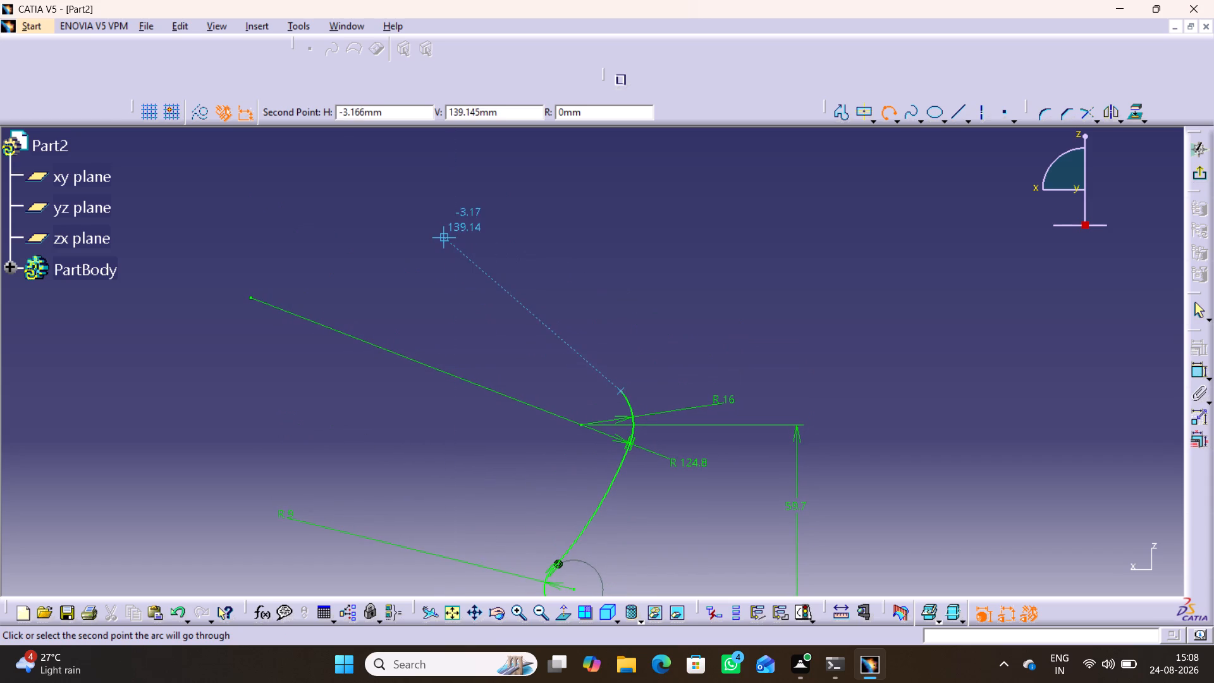
{"action": "middle_click_drag", "start_coordinate": [462, 256], "coordinate": [456, 230]}
{"action": "right_click", "coordinate": [456, 230]}
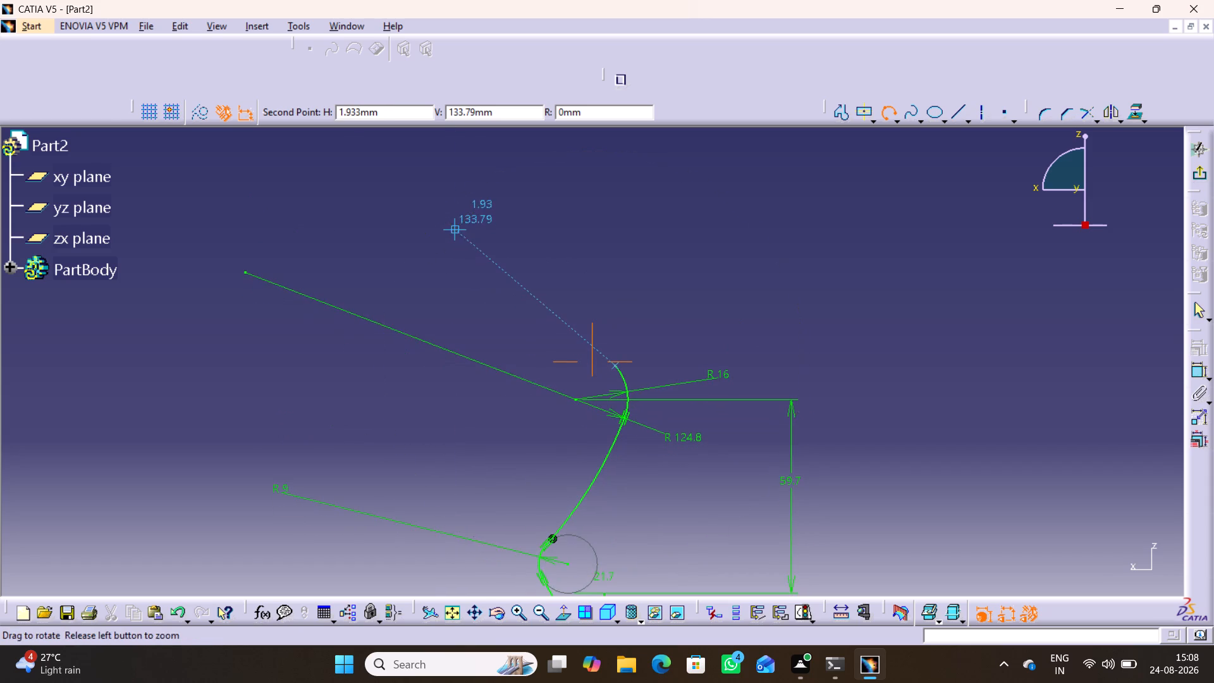
{"action": "middle_click_drag", "start_coordinate": [456, 230], "coordinate": [501, 343]}
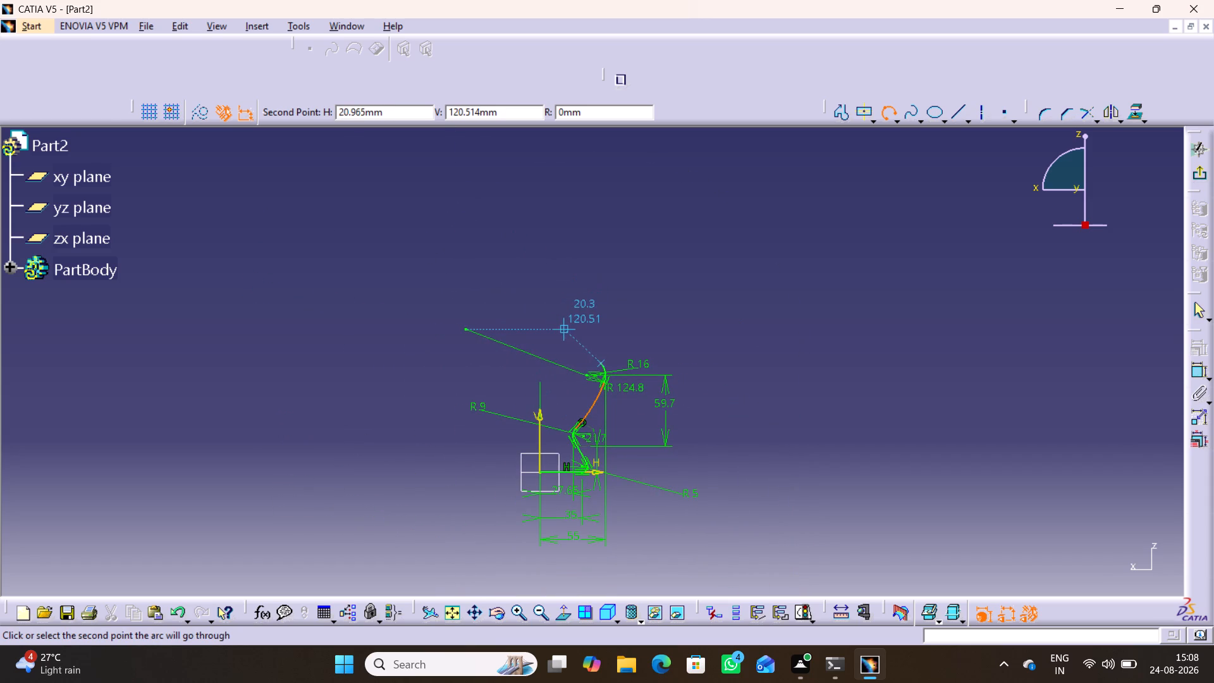
{"action": "left_click", "coordinate": [567, 337]}
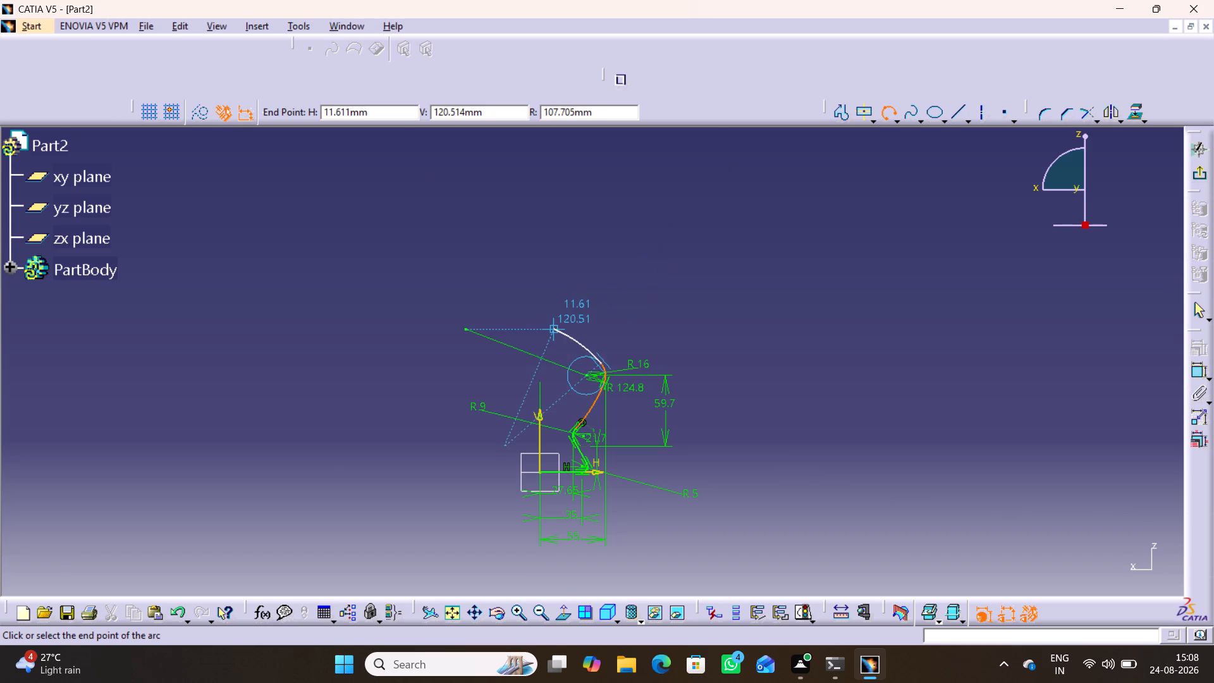
{"action": "middle_click", "coordinate": [566, 326]}
{"action": "right_click", "coordinate": [566, 326]}
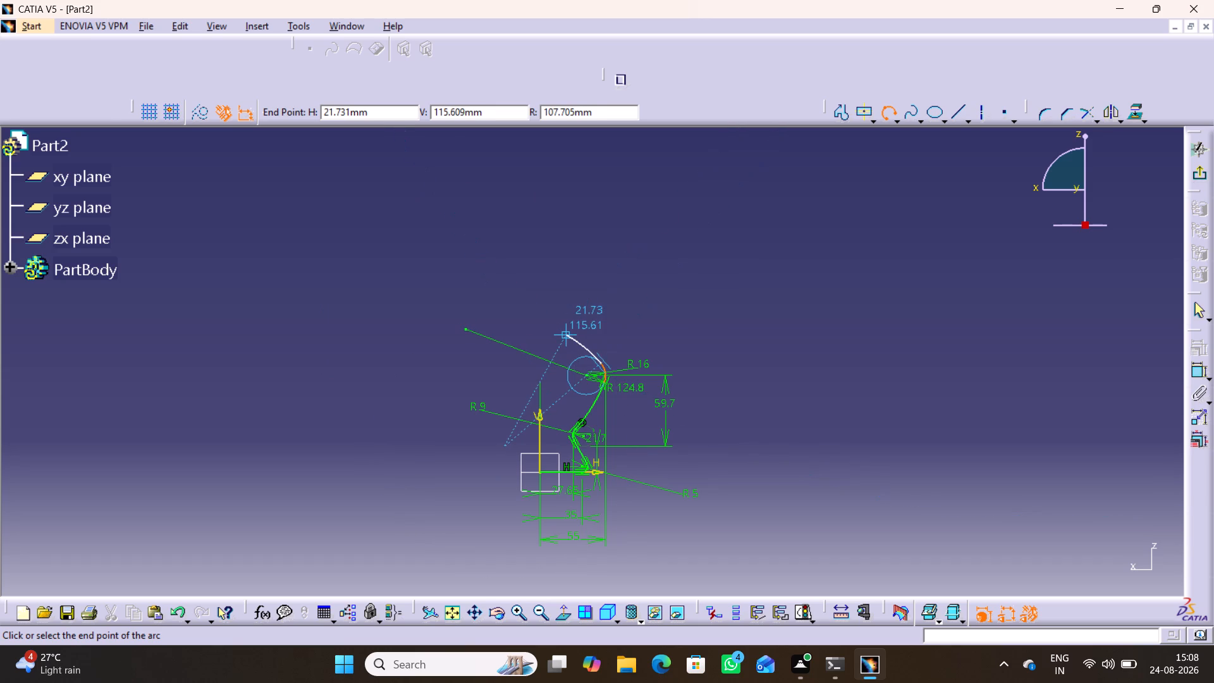
{"action": "middle_click_drag", "start_coordinate": [572, 338], "coordinate": [551, 269]}
{"action": "right_click", "coordinate": [572, 338]}
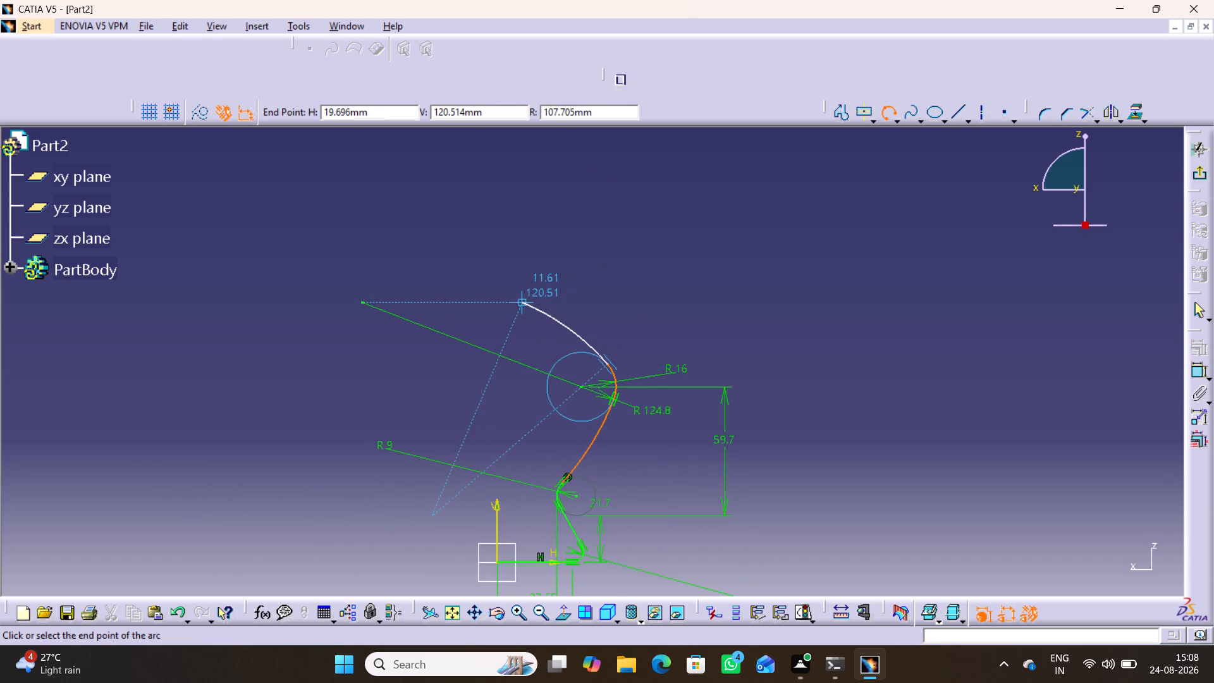
{"action": "left_click", "coordinate": [541, 302]}
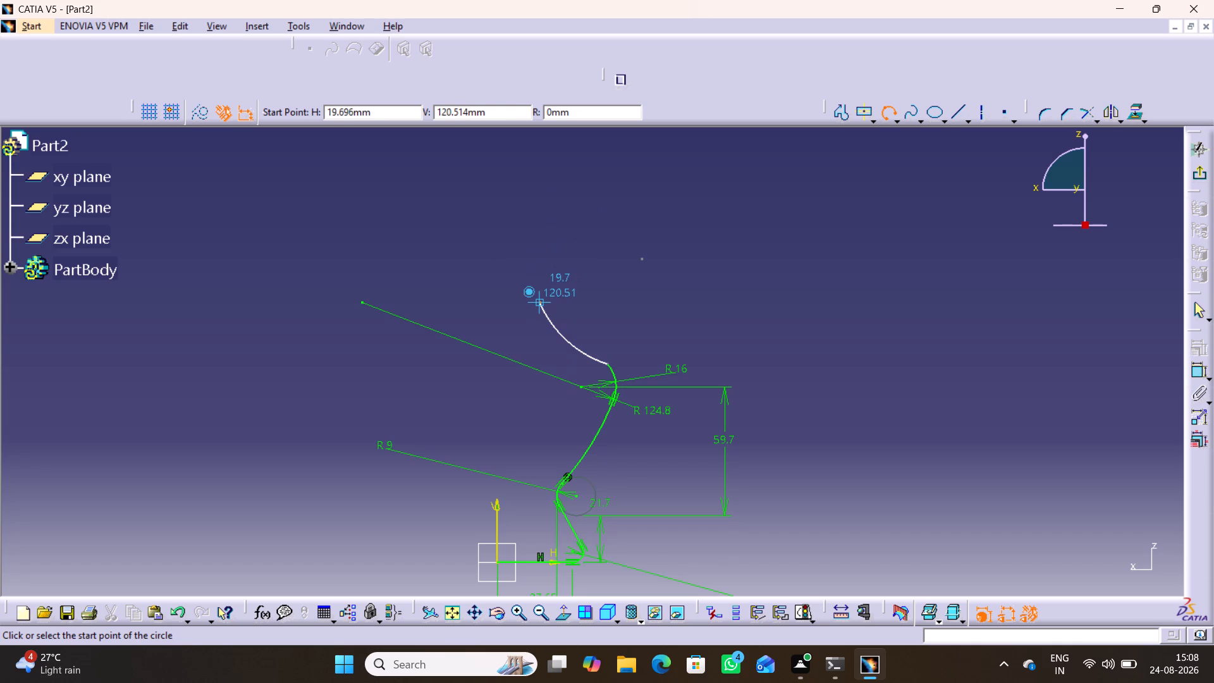
Draw another three-point arc upward from the new arc's upper end, bulging toward the vertical axis to form the neck.
{"action": "left_click", "coordinate": [539, 301]}
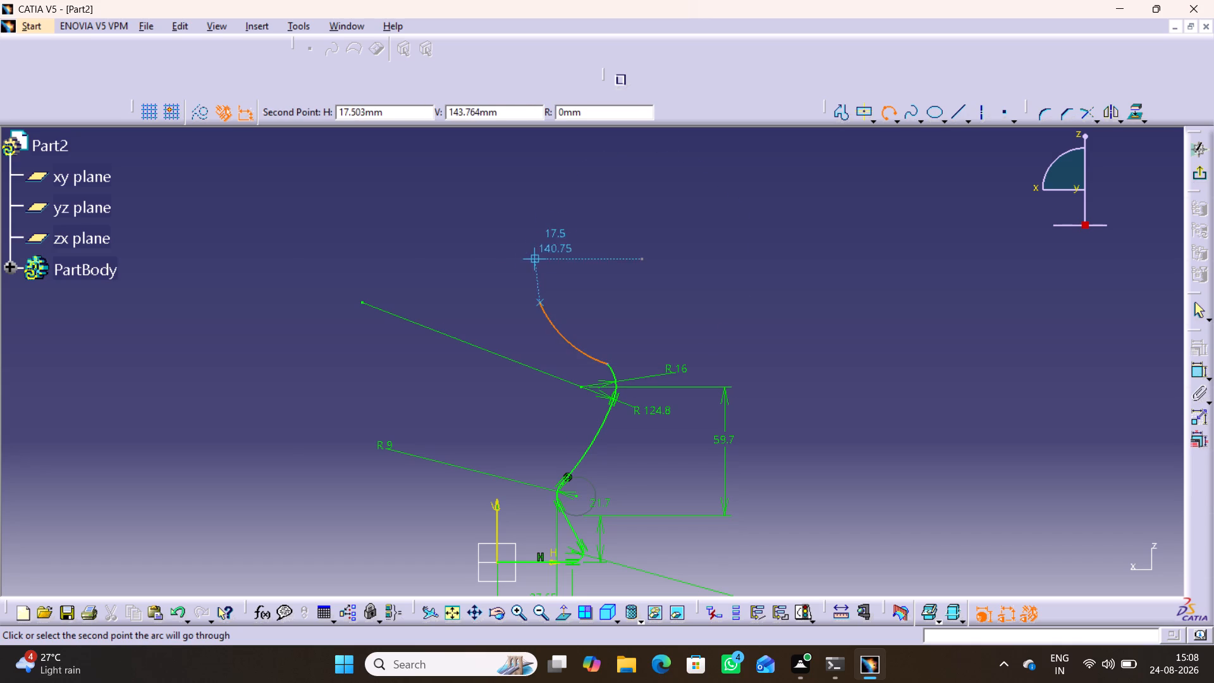
{"action": "left_click", "coordinate": [522, 237]}
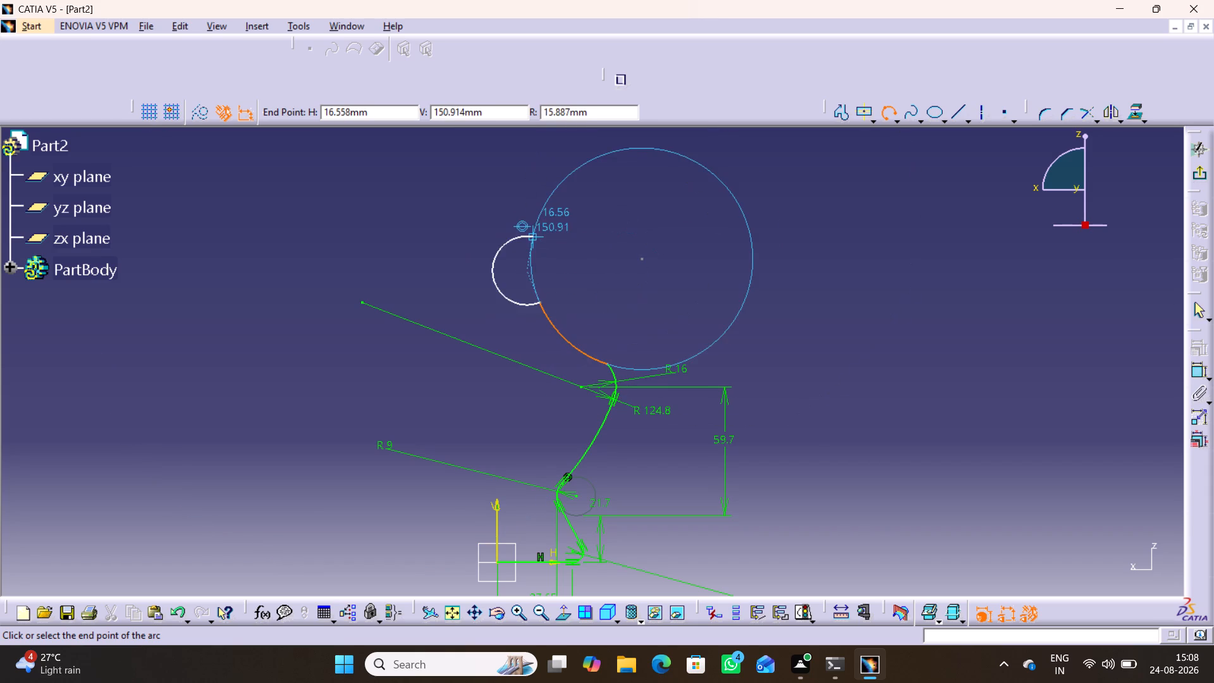
{"action": "left_click", "coordinate": [528, 218]}
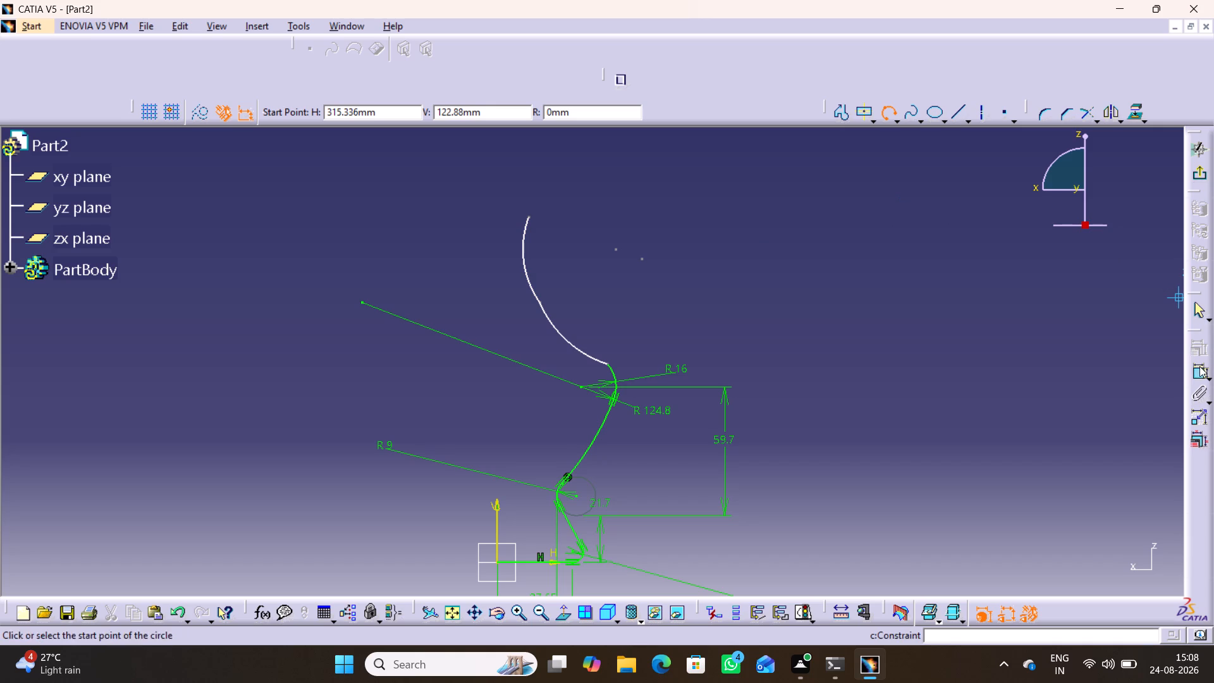
Draw a vertical profile line upward from the neck arc's upper end.
{"action": "left_click", "coordinate": [1197, 305]}
{"action": "left_click", "coordinate": [898, 262]}
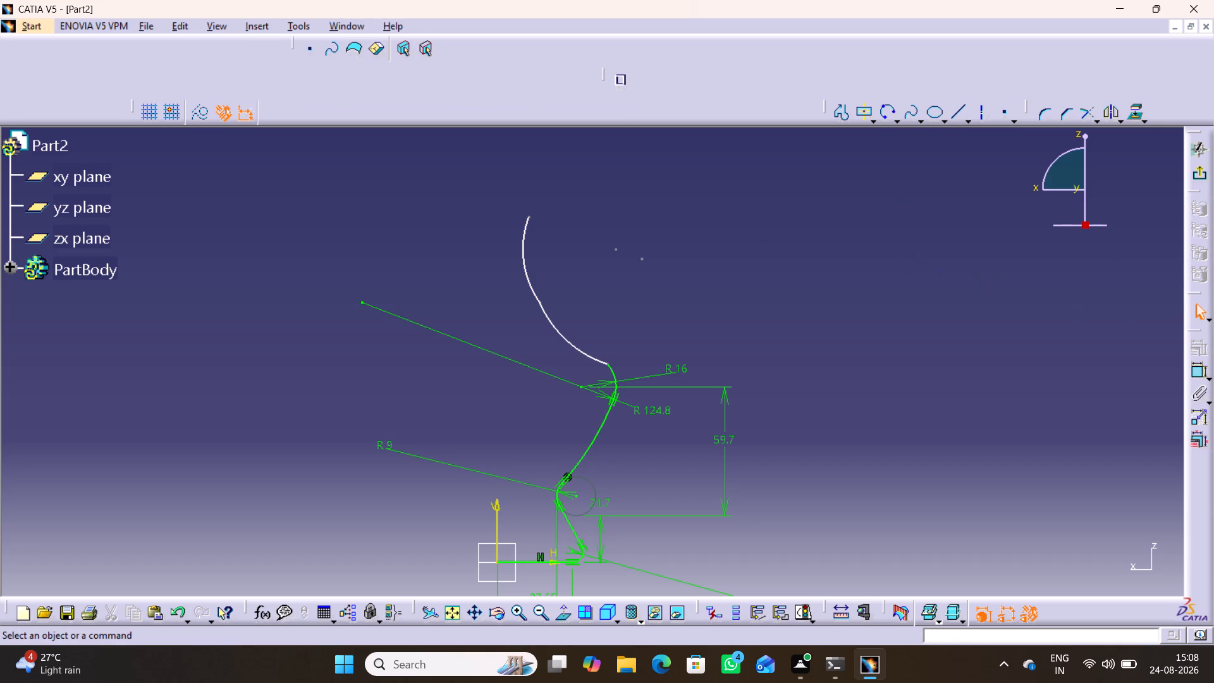
{"action": "left_click", "coordinate": [841, 116]}
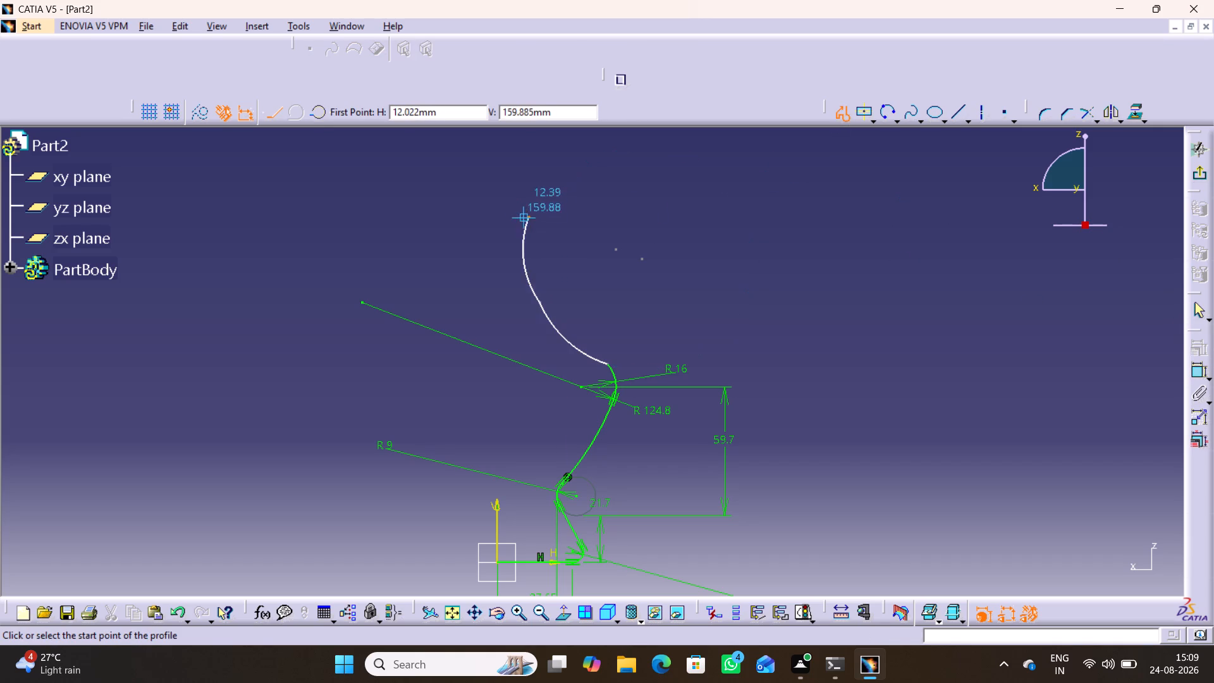
{"action": "left_click", "coordinate": [527, 214]}
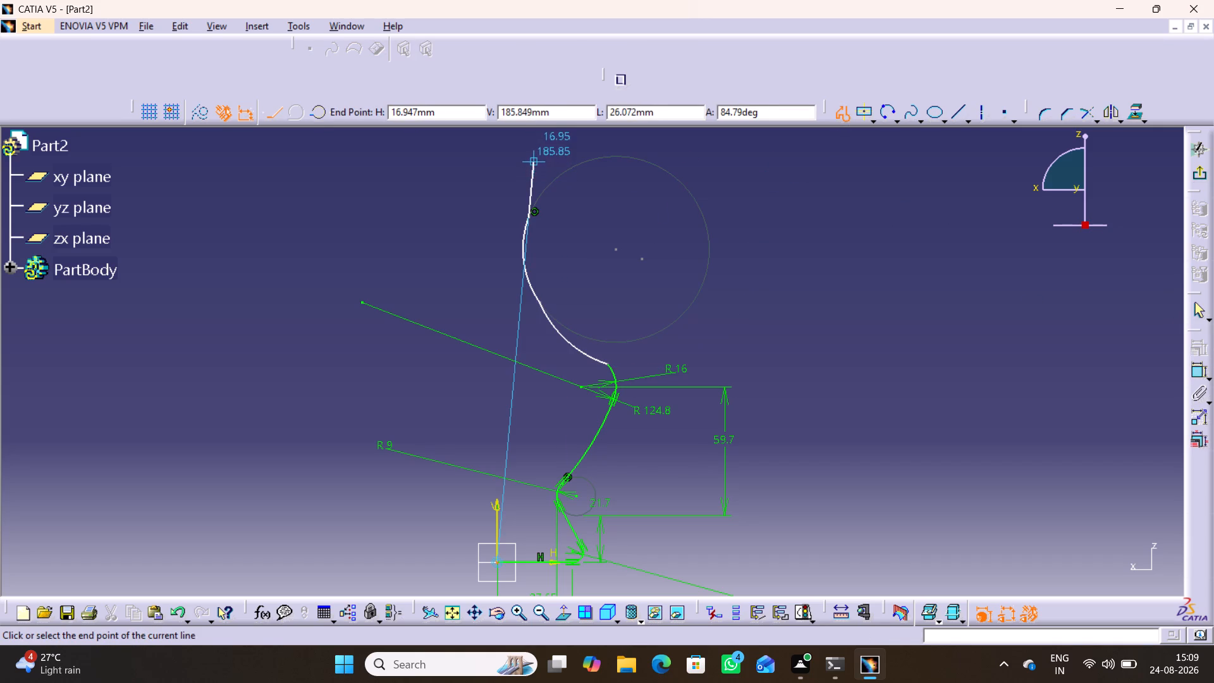
{"action": "left_click", "coordinate": [533, 154]}
{"action": "right_click", "coordinate": [768, 192]}
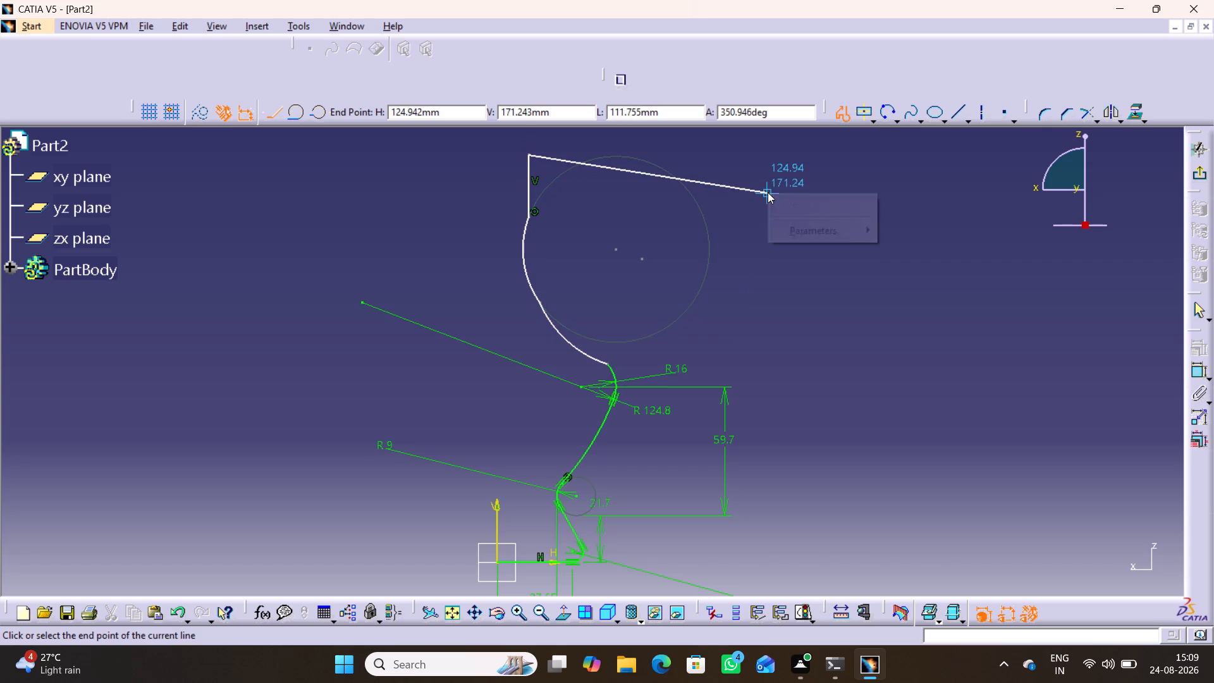
{"action": "left_click", "coordinate": [1199, 305]}
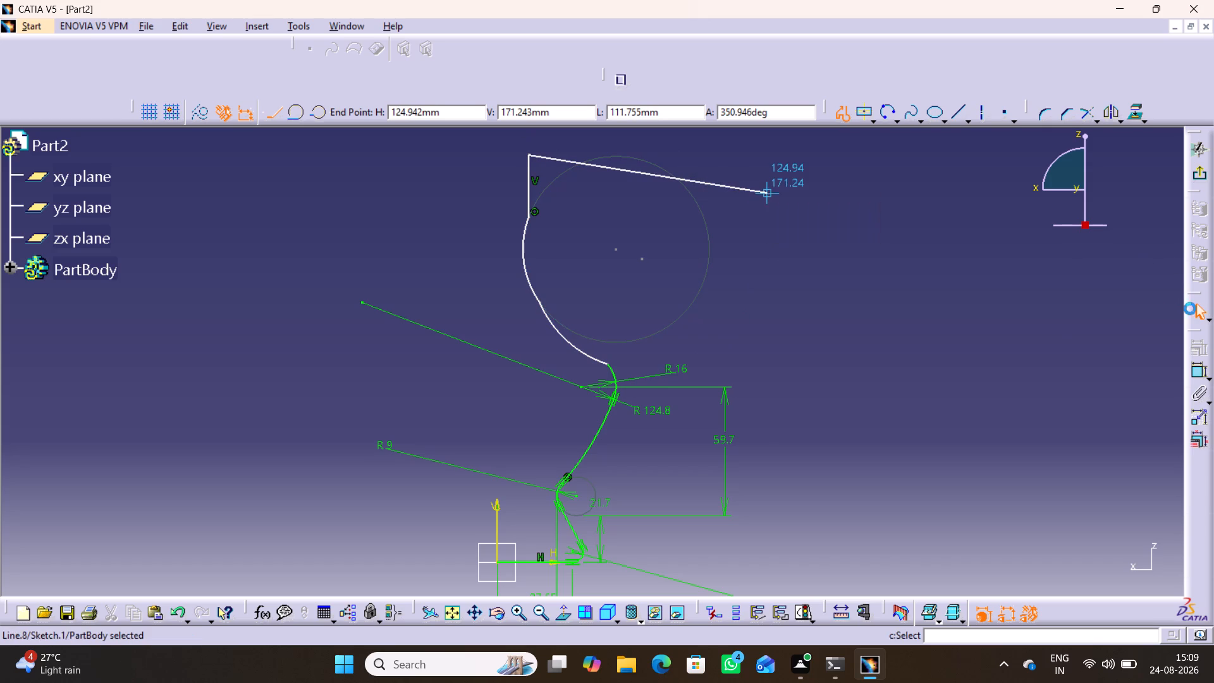
{"action": "left_click", "coordinate": [938, 321]}
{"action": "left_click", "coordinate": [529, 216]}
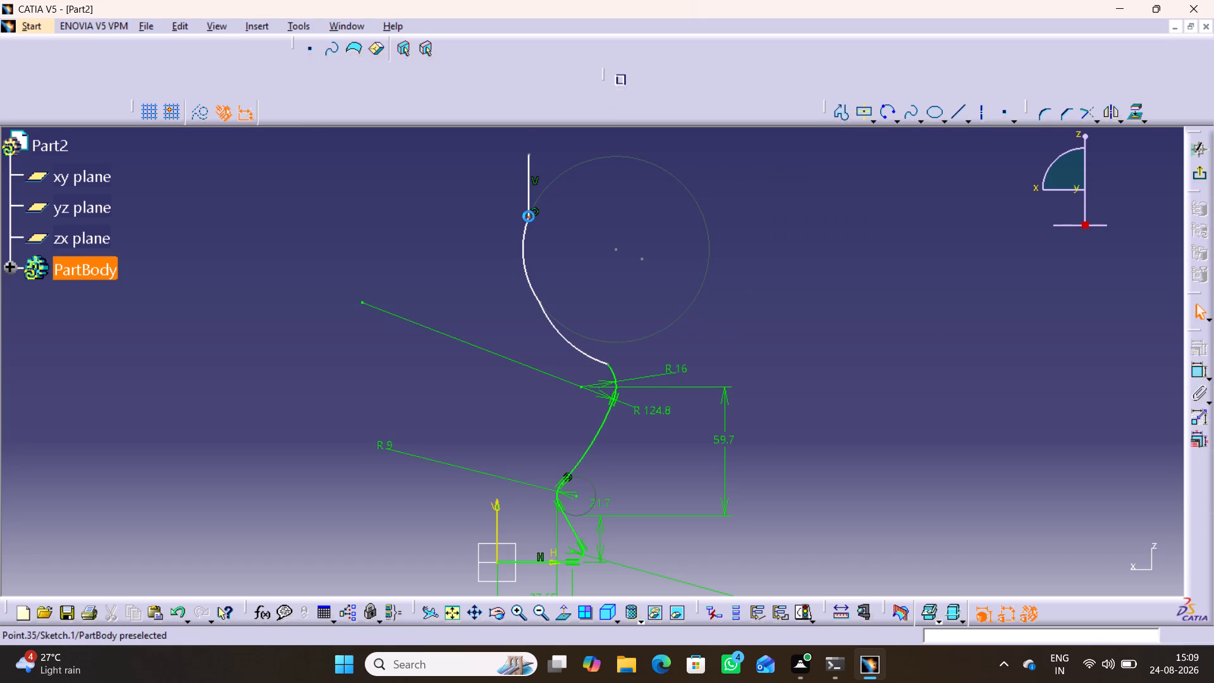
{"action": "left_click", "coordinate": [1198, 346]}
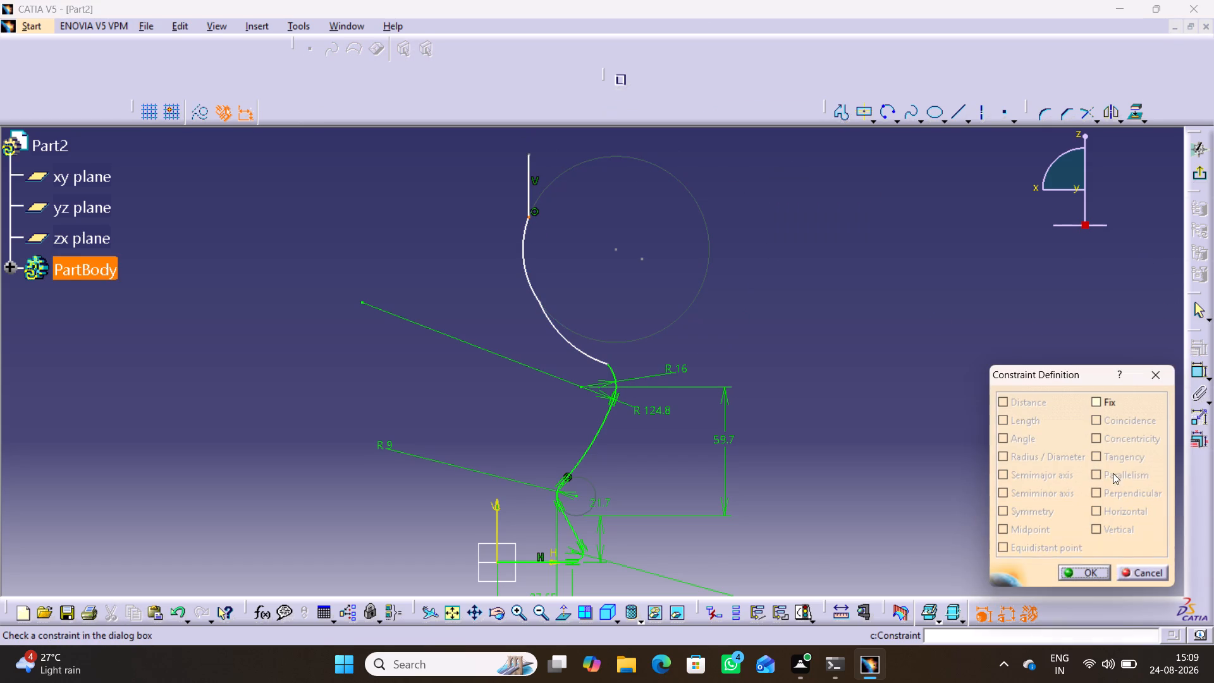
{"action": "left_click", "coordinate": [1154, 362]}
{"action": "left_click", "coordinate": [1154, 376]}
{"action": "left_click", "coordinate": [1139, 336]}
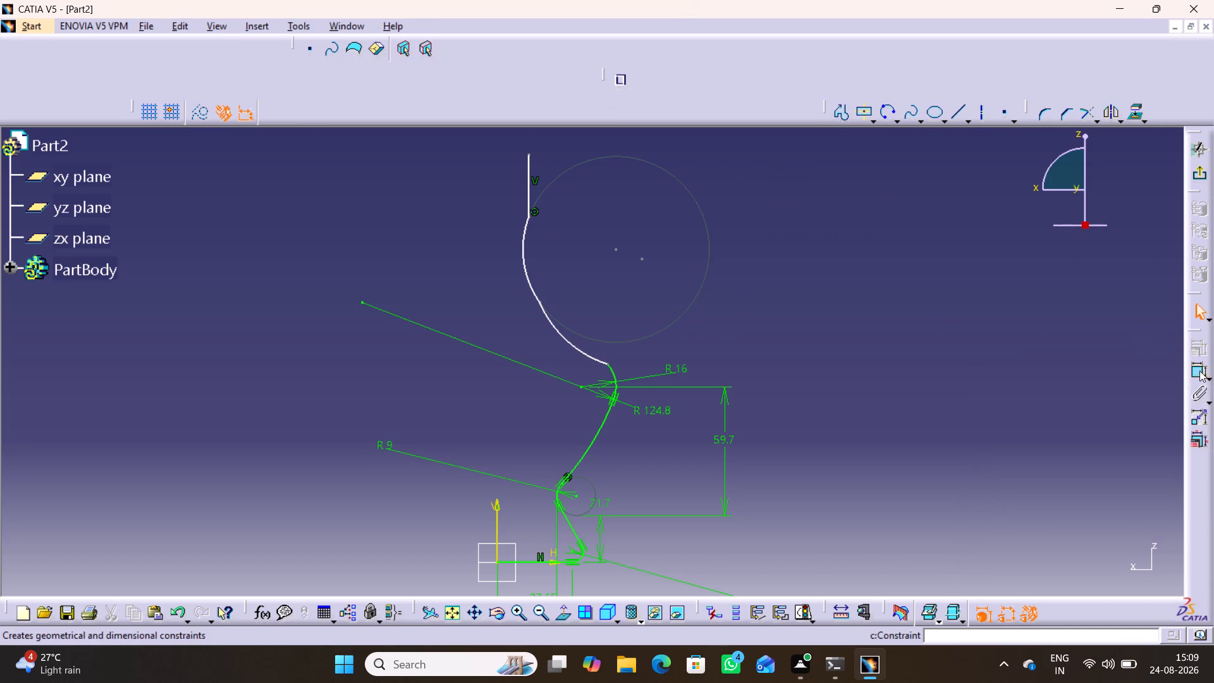
Apply a tangency constraint between the neck arc and the vertical line above it.
{"action": "double_click", "coordinate": [1199, 371]}
{"action": "left_click", "coordinate": [525, 233]}
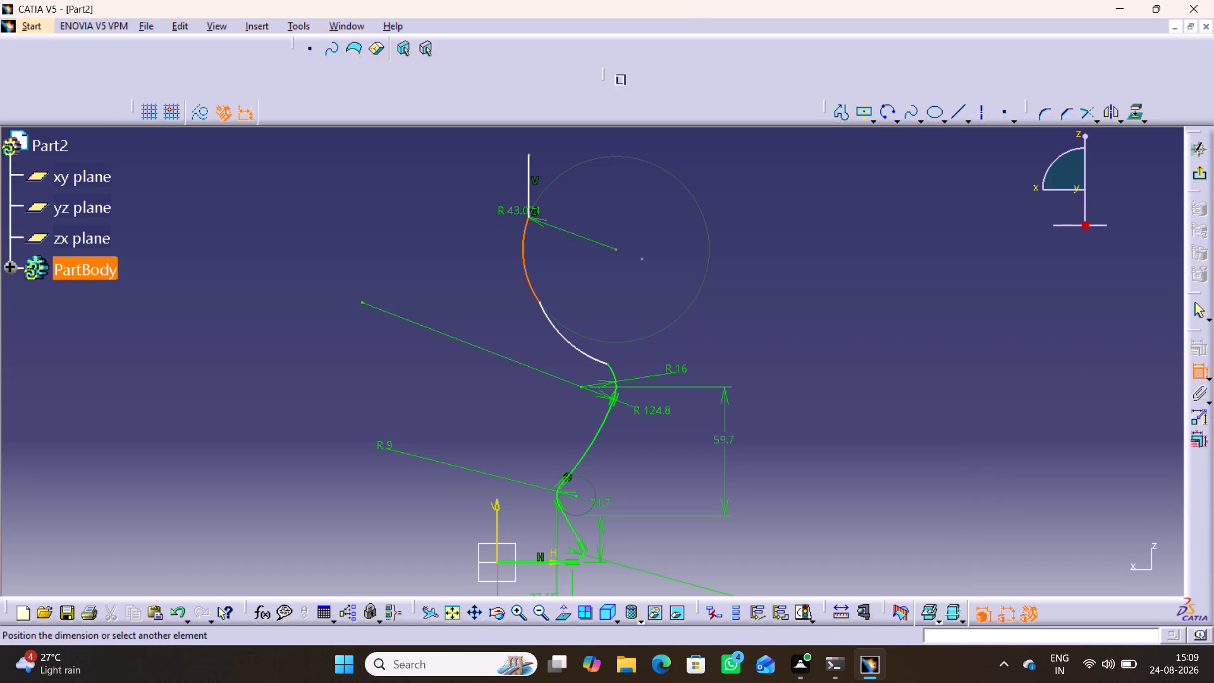
{"action": "left_click", "coordinate": [527, 198]}
{"action": "right_click", "coordinate": [628, 202]}
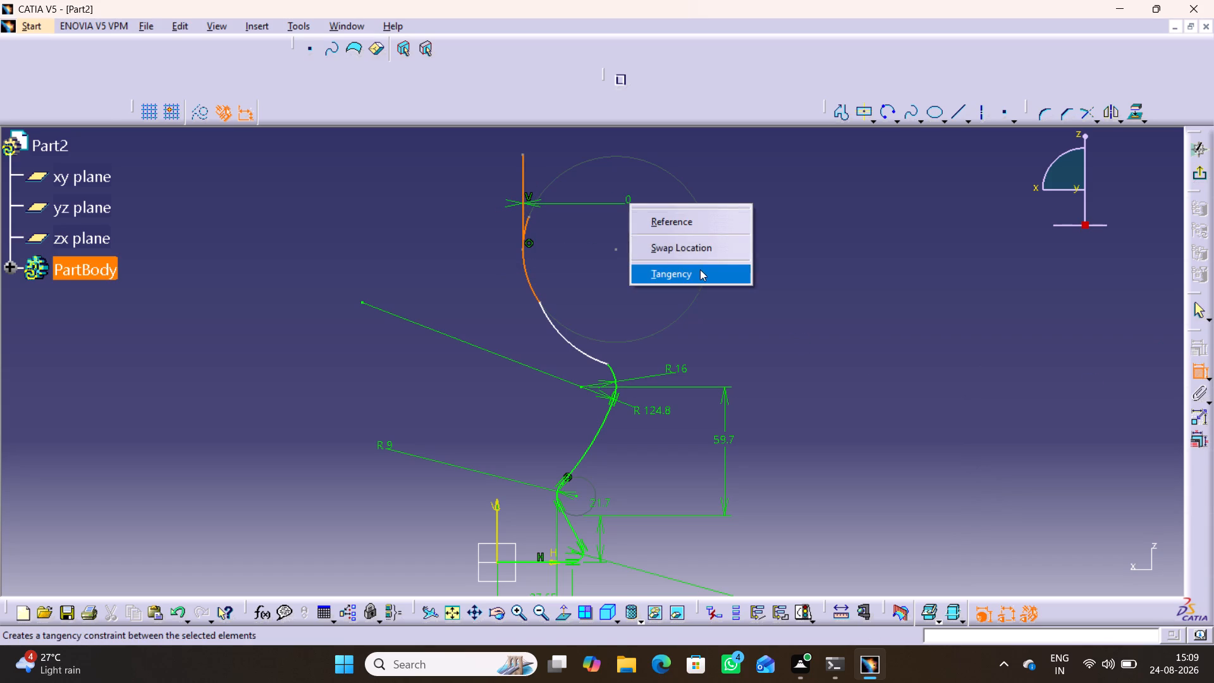
{"action": "left_click", "coordinate": [700, 269]}
Apply a tangency constraint between the inward-curving arc above the 16 mm arc and the 16 mm arc.
{"action": "left_click", "coordinate": [578, 349]}
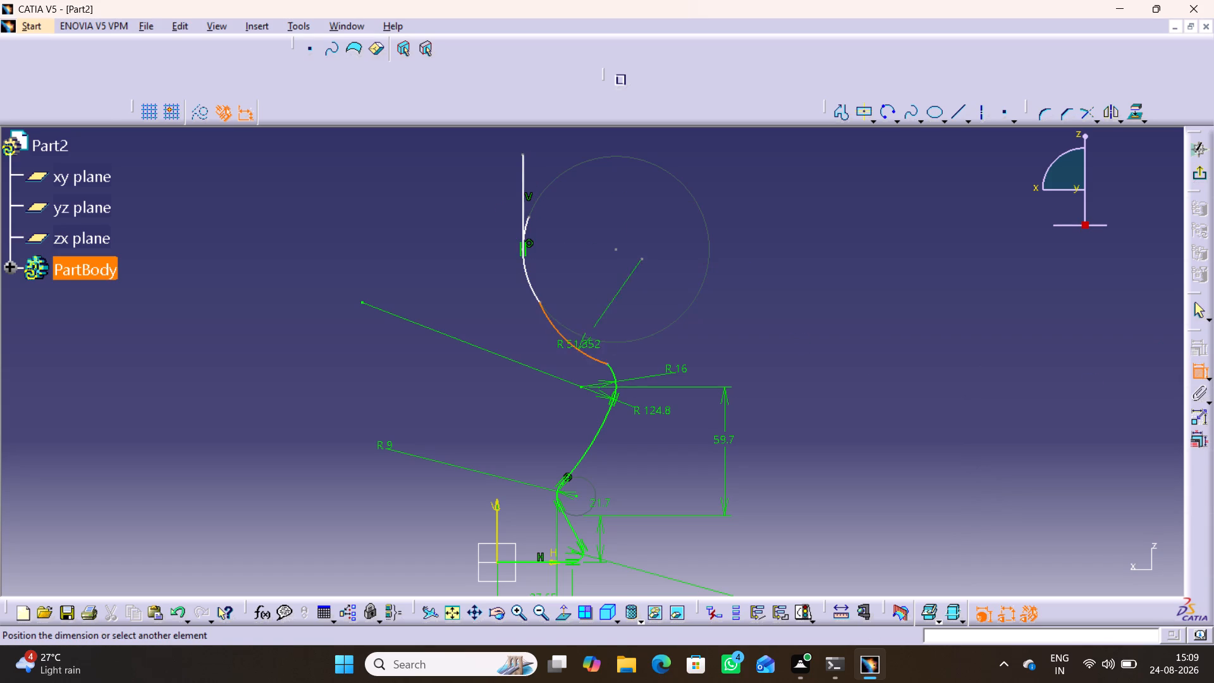
{"action": "left_click", "coordinate": [613, 369]}
{"action": "right_click", "coordinate": [724, 257]}
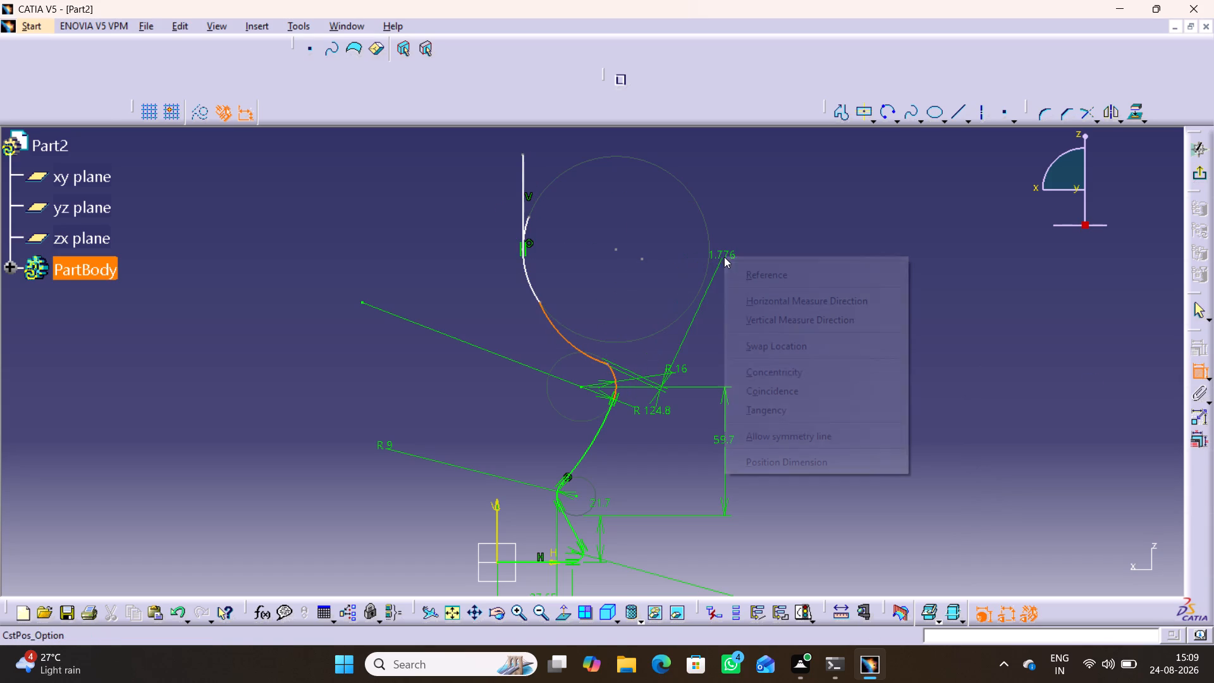
{"action": "left_click", "coordinate": [757, 409]}
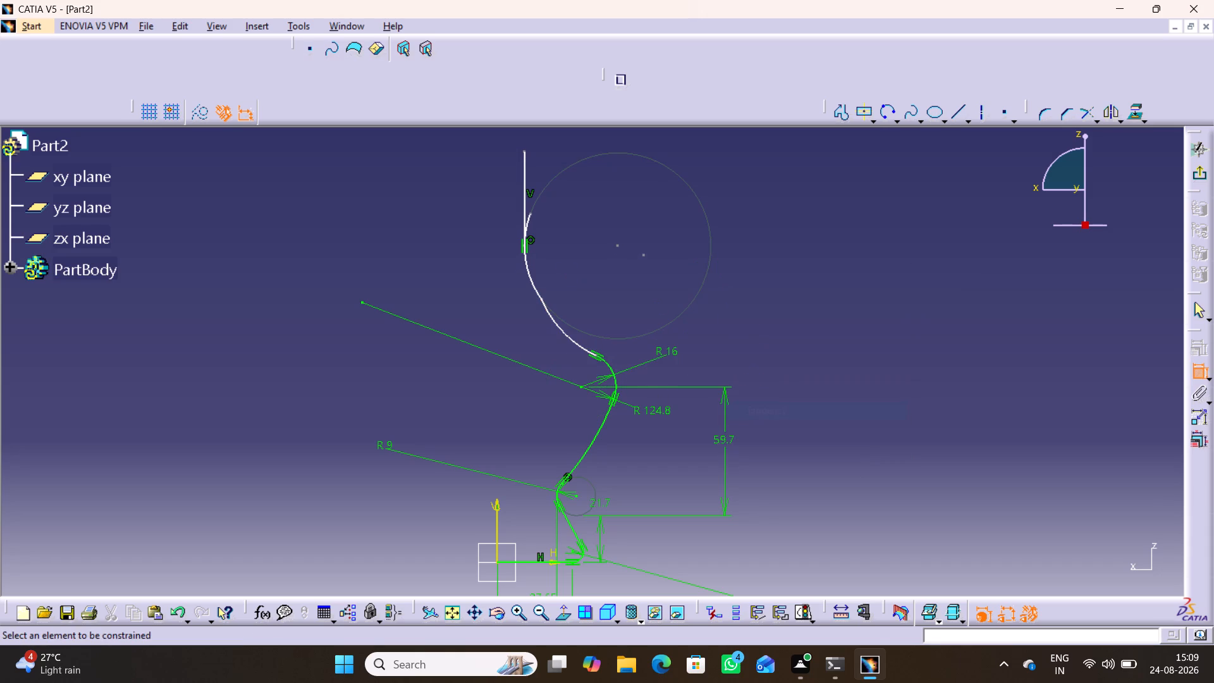
Make the neck arc tangent to the inward-curving arc directly below it.
{"action": "left_click", "coordinate": [545, 305]}
{"action": "left_click", "coordinate": [534, 285]}
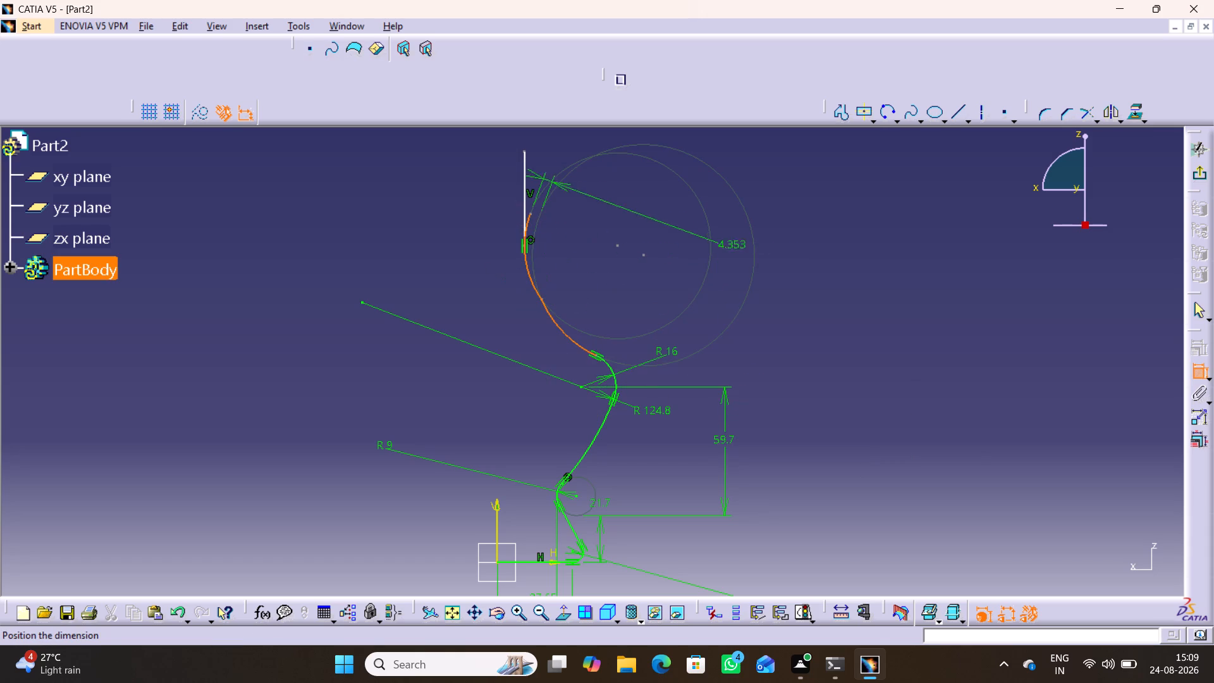
{"action": "right_click", "coordinate": [794, 254]}
{"action": "left_click", "coordinate": [823, 405]}
{"action": "left_click", "coordinate": [957, 275]}
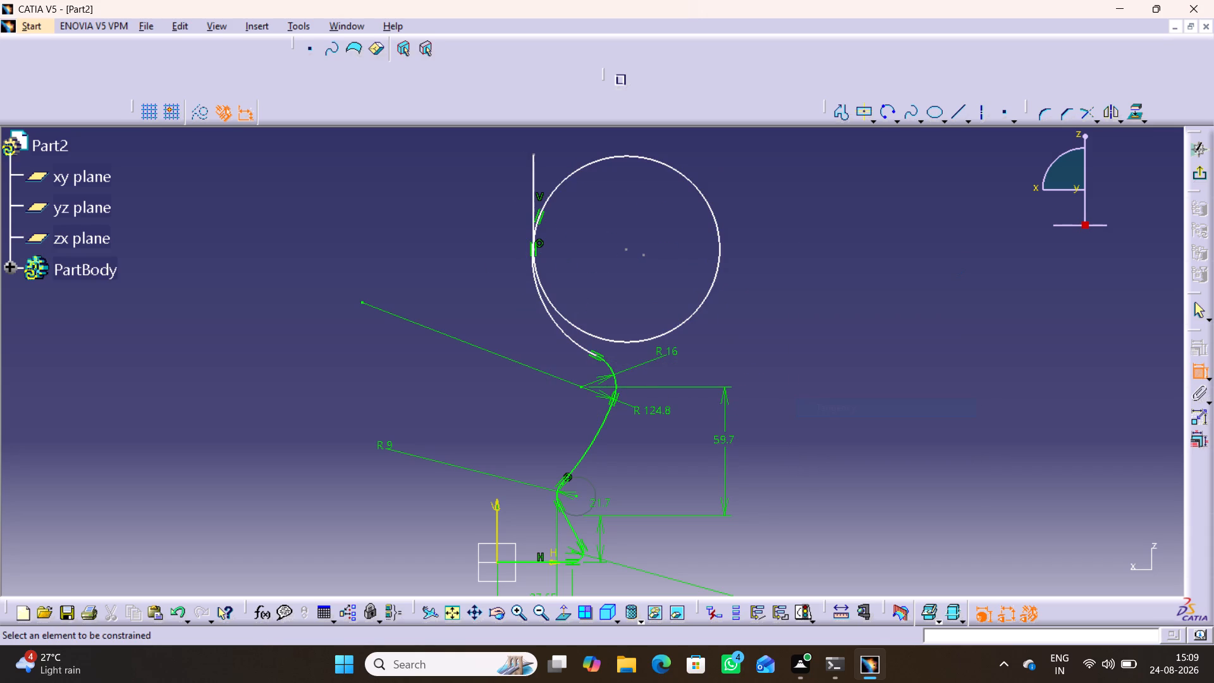
{"action": "left_click", "coordinate": [1200, 374]}
{"action": "left_click", "coordinate": [983, 328]}
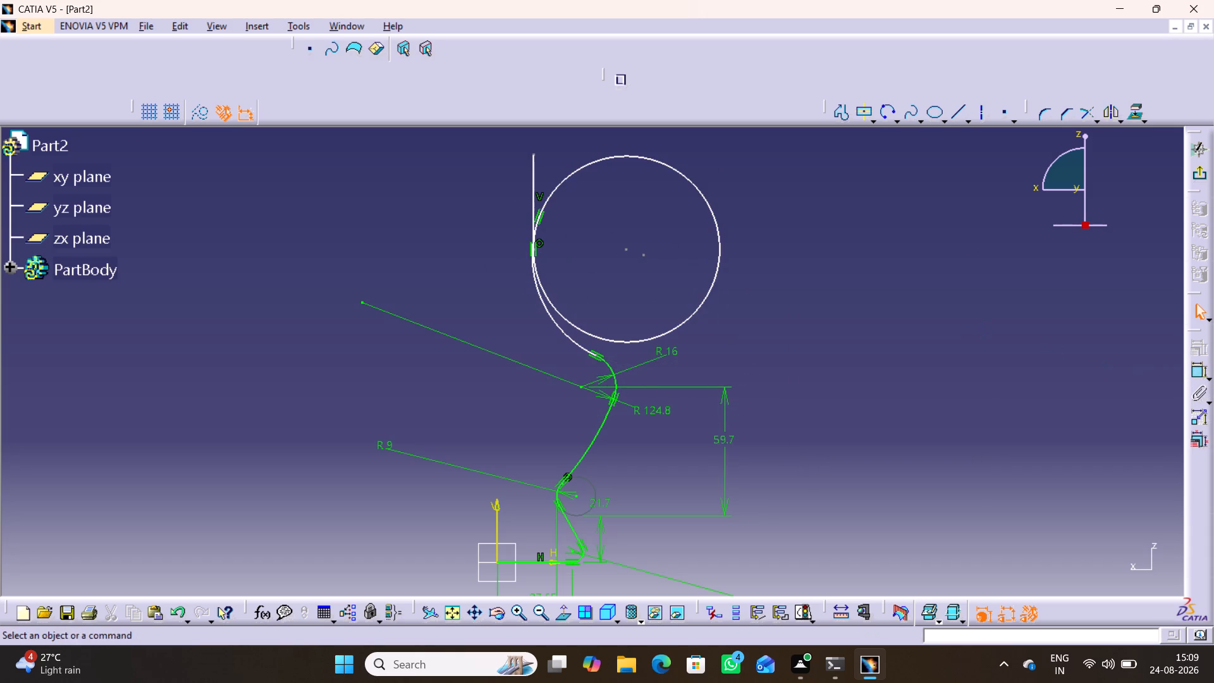
Reposition the vertical line above the neck so the two upper arcs run smoothly into it without looping back.
{"action": "left_click_drag", "start_coordinate": [531, 173], "coordinate": [535, 178]}
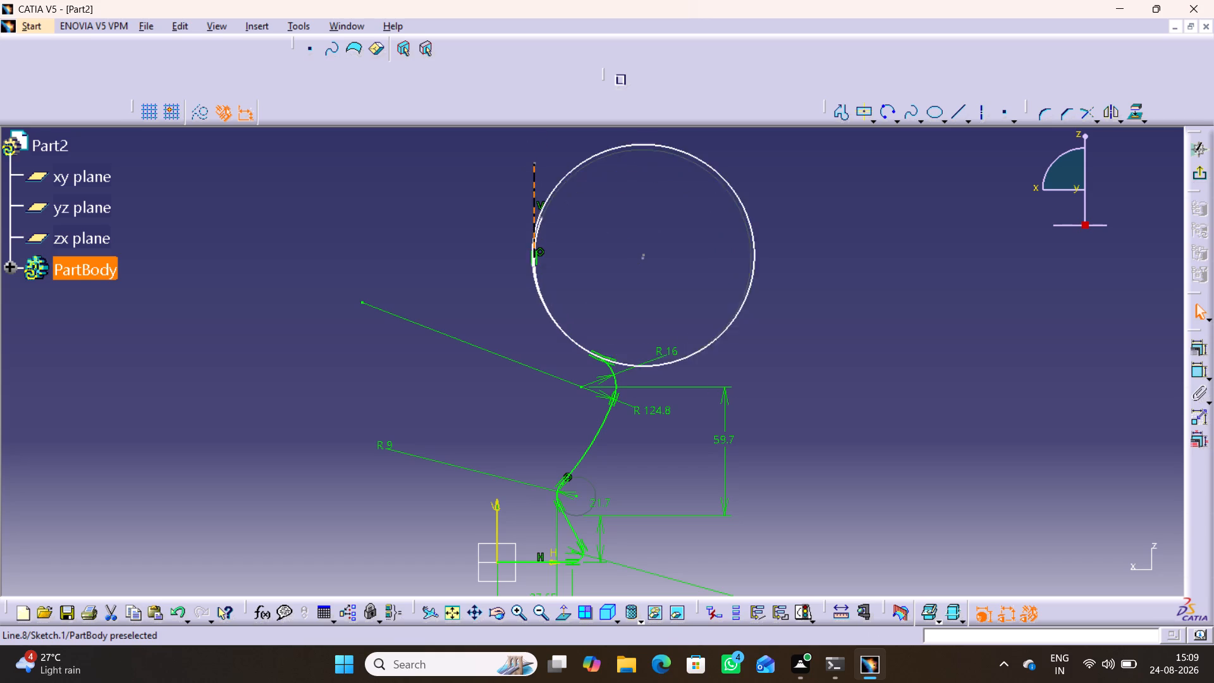
{"action": "left_click_drag", "start_coordinate": [535, 178], "coordinate": [783, 180]}
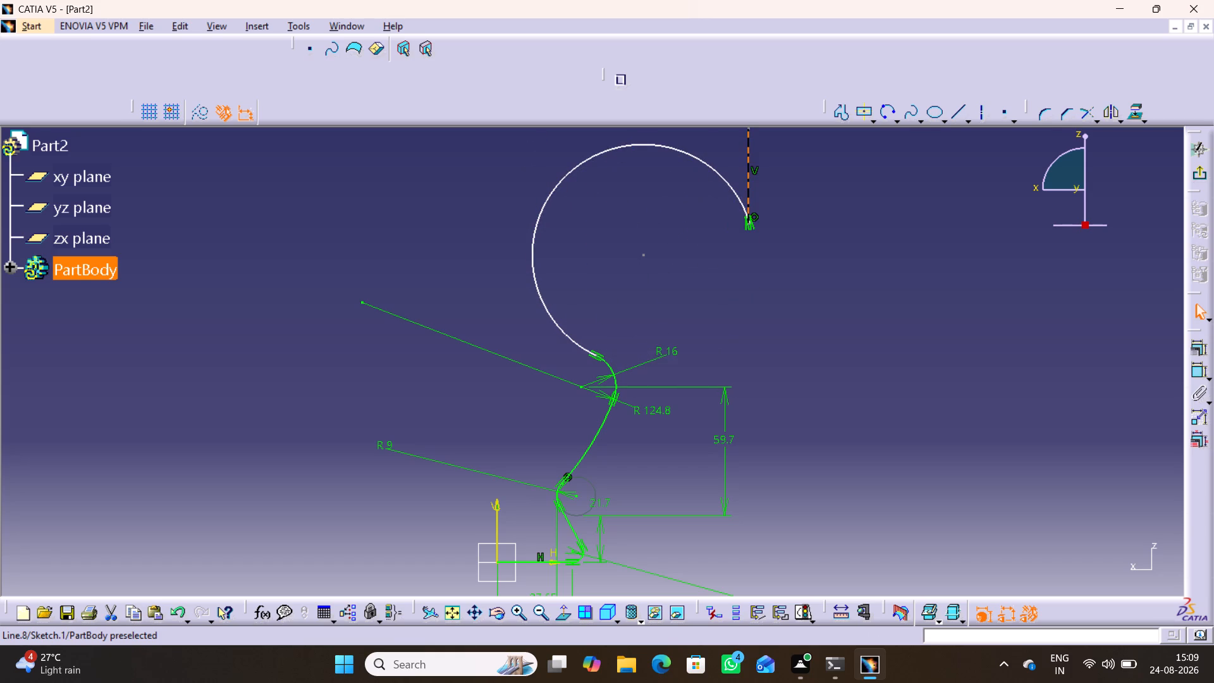
{"action": "left_click_drag", "start_coordinate": [783, 180], "coordinate": [715, 283]}
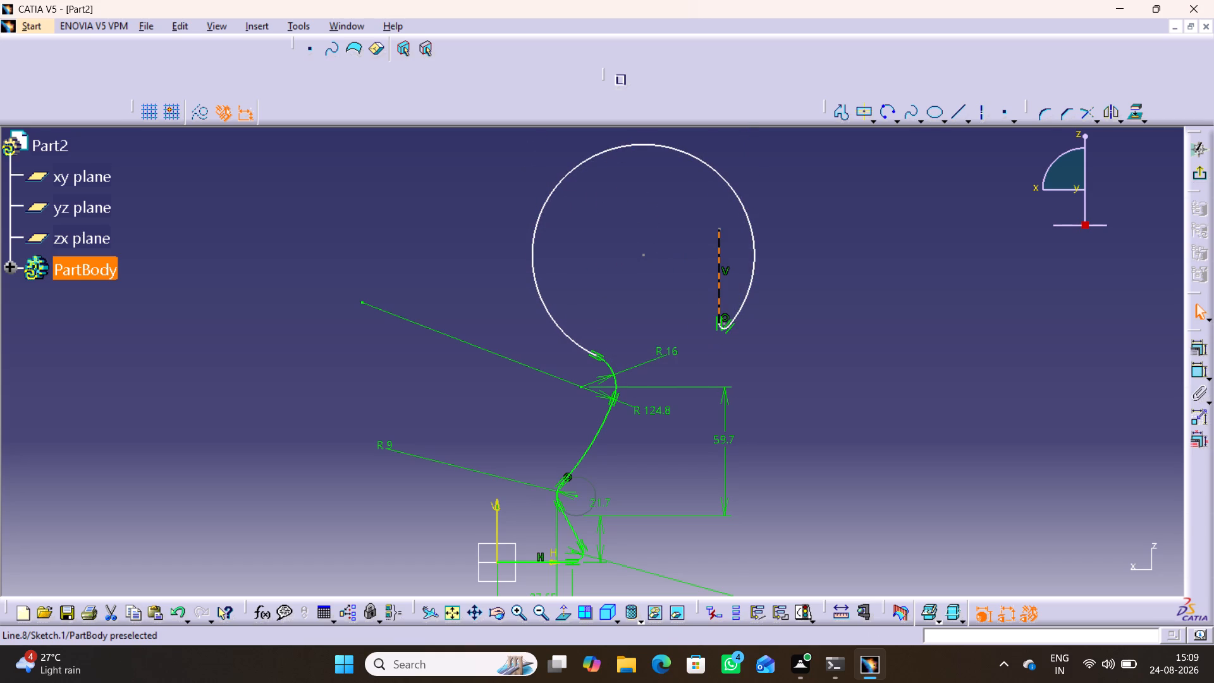
{"action": "left_click_drag", "start_coordinate": [715, 283], "coordinate": [745, 245]}
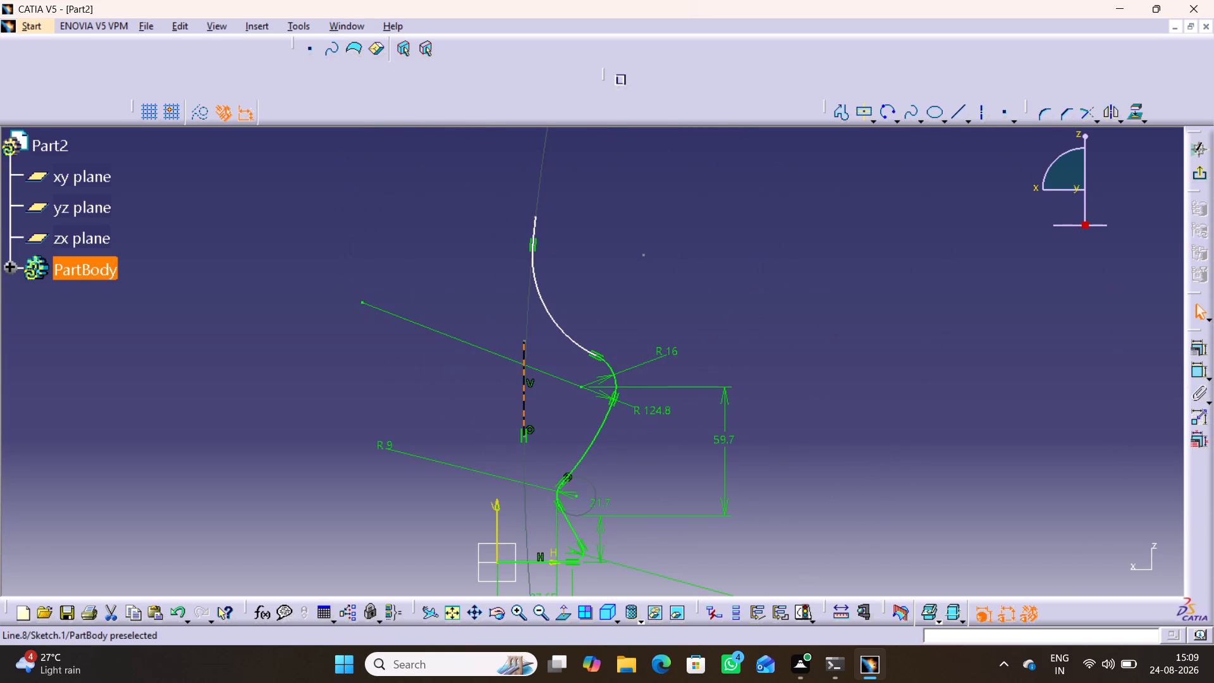
{"action": "left_click_drag", "start_coordinate": [745, 245], "coordinate": [522, 128]}
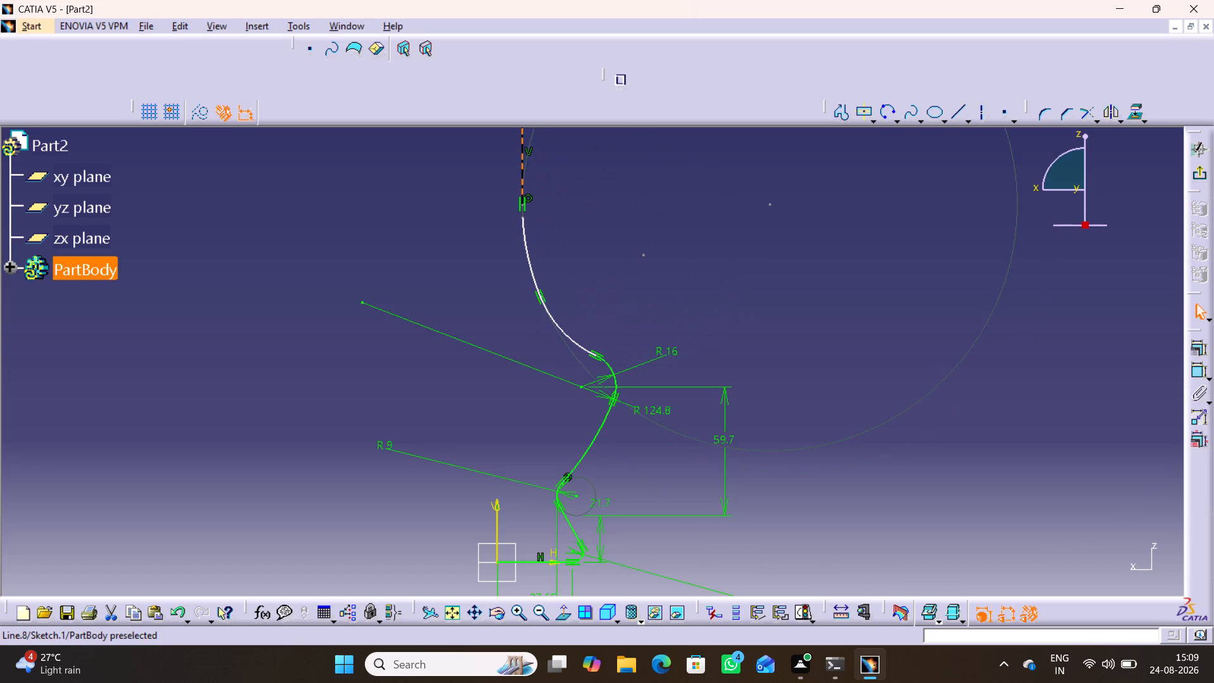
{"action": "left_click_drag", "start_coordinate": [522, 128], "coordinate": [525, 138]}
{"action": "left_click", "coordinate": [595, 207]}
Dimension the length of the vertical line above the neck arc and set it to 13.7 mm.
{"action": "middle_click_drag", "start_coordinate": [607, 212], "coordinate": [606, 226]}
{"action": "right_click", "coordinate": [607, 212]}
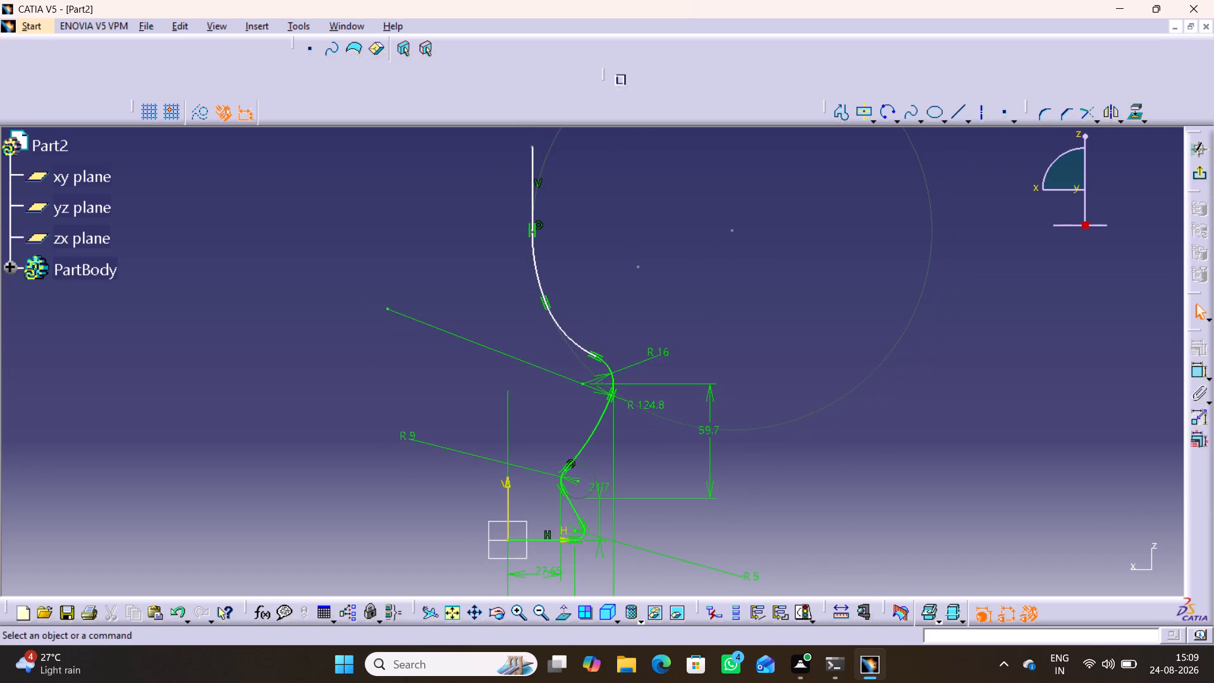
{"action": "middle_click_drag", "start_coordinate": [598, 325], "coordinate": [519, 364]}
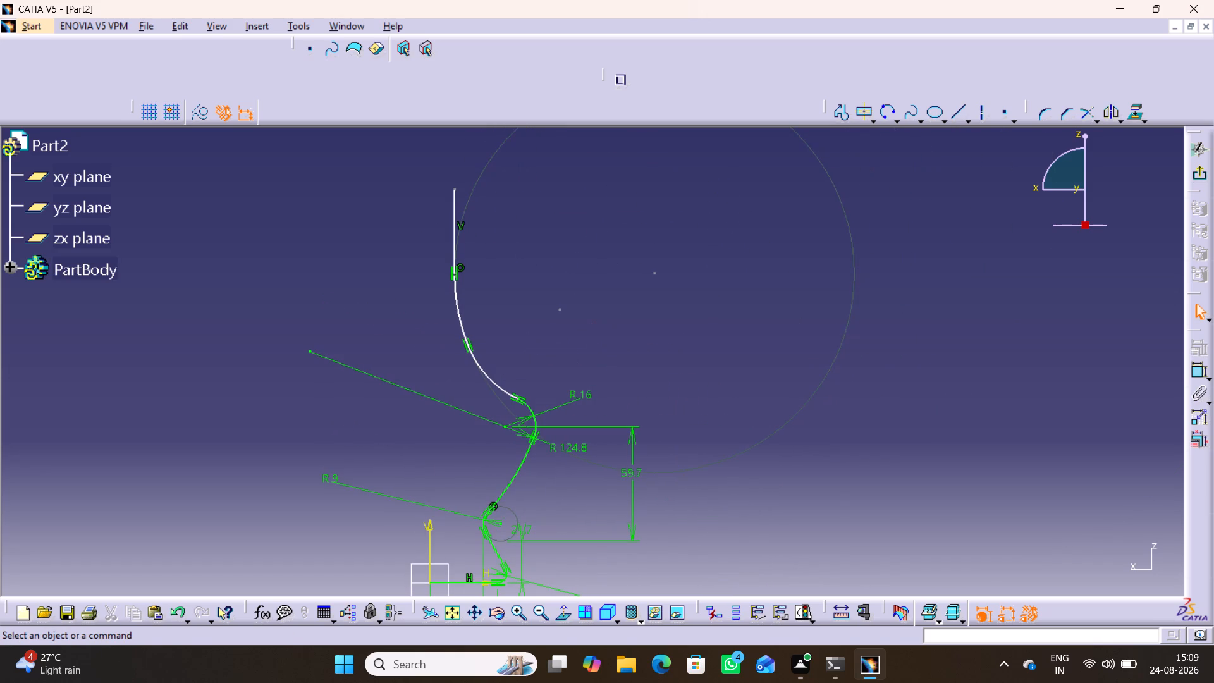
{"action": "left_click", "coordinate": [1195, 366]}
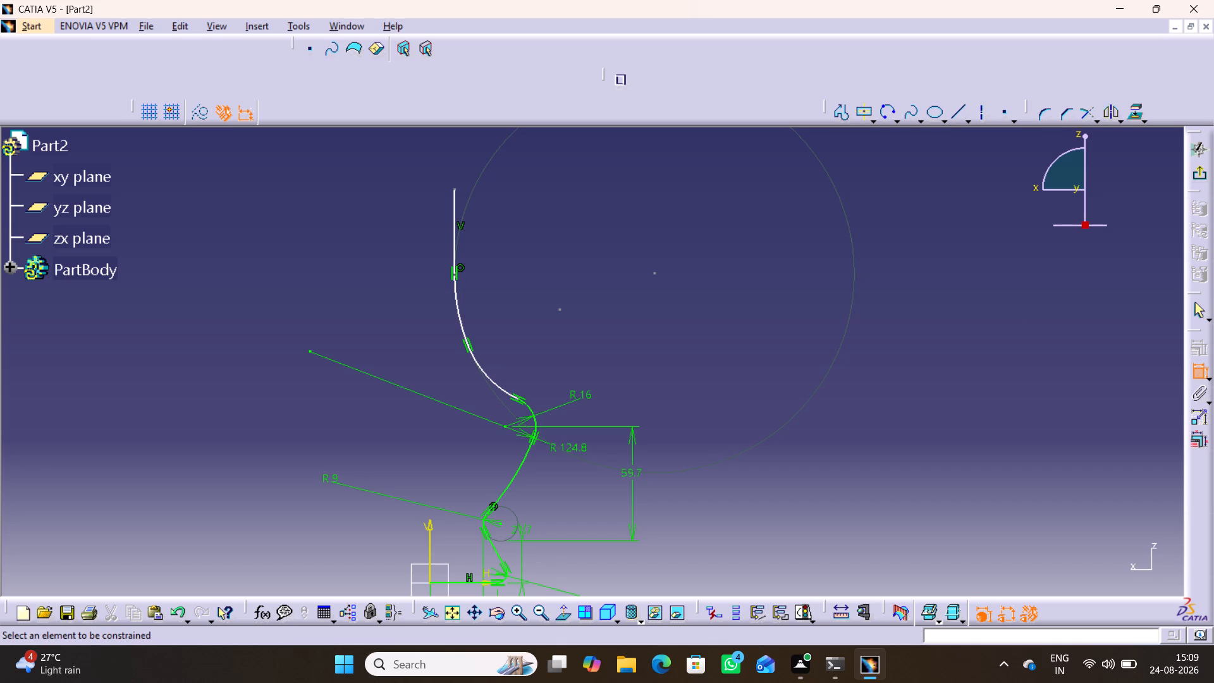
{"action": "left_click", "coordinate": [453, 239]}
{"action": "left_click", "coordinate": [610, 231]}
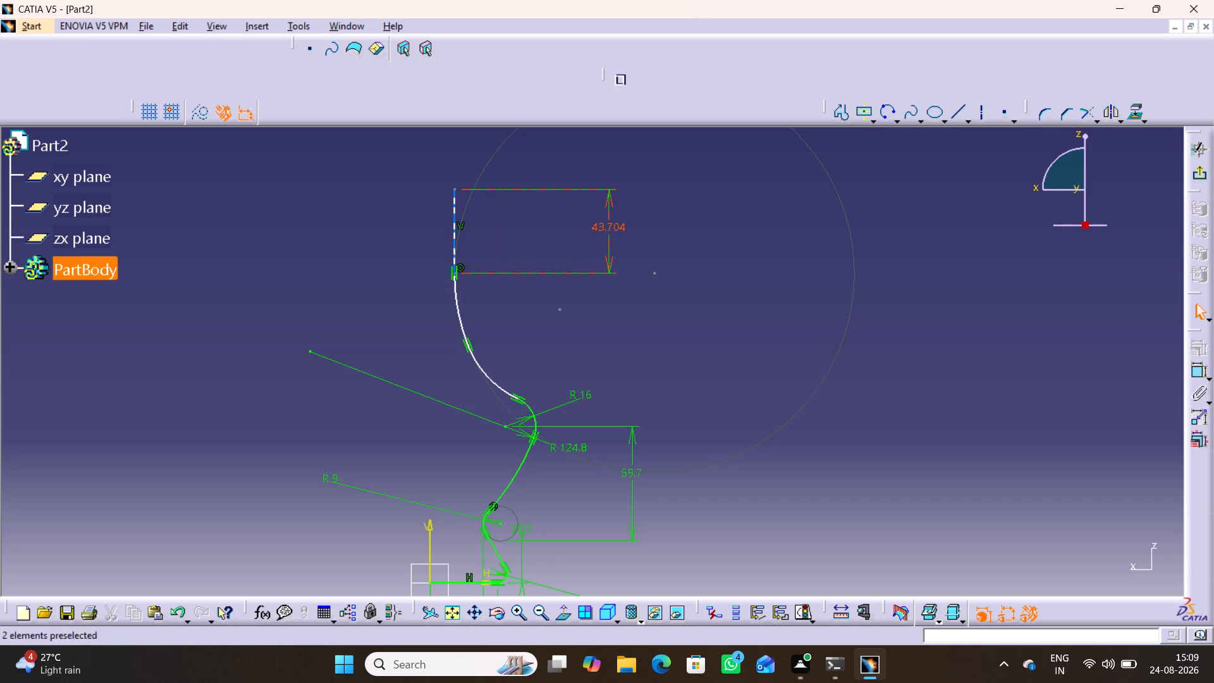
{"action": "double_click", "coordinate": [606, 226]}
{"action": "type", "text": "13.7"}
{"action": "key", "text": "Return"}
{"action": "left_click", "coordinate": [679, 301]}
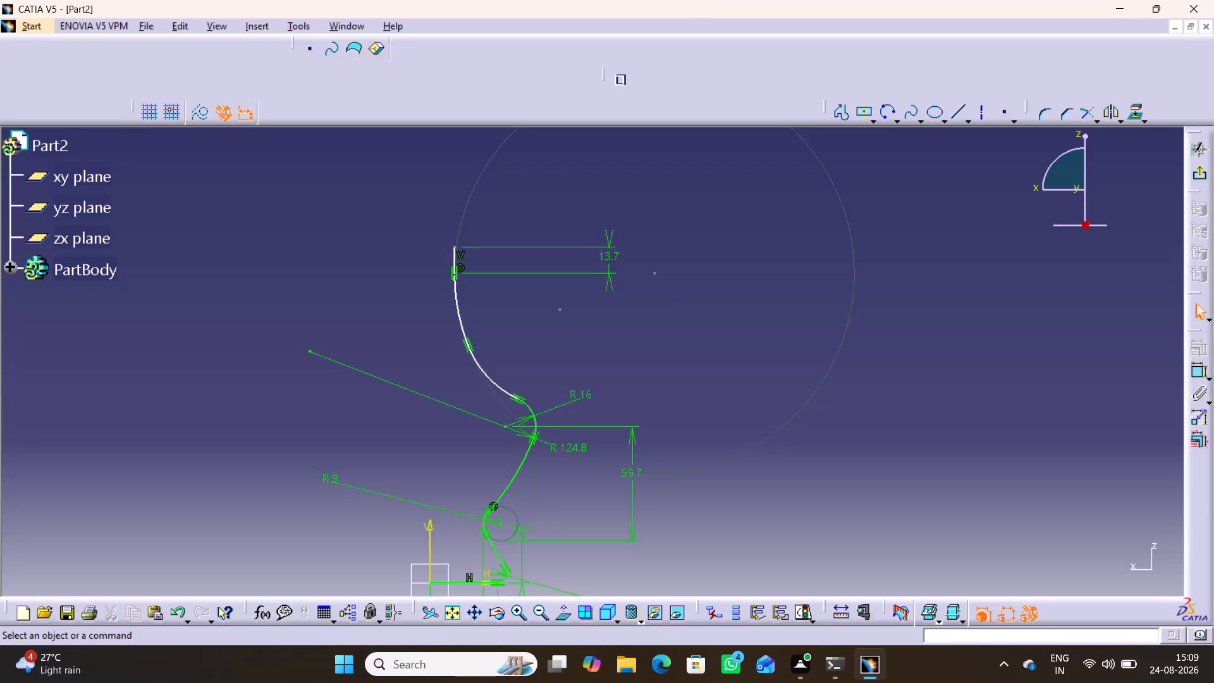
Dimension the radius of the neck arc below the vertical line and set it to 12 mm.
{"action": "middle_click_drag", "start_coordinate": [695, 329], "coordinate": [687, 265]}
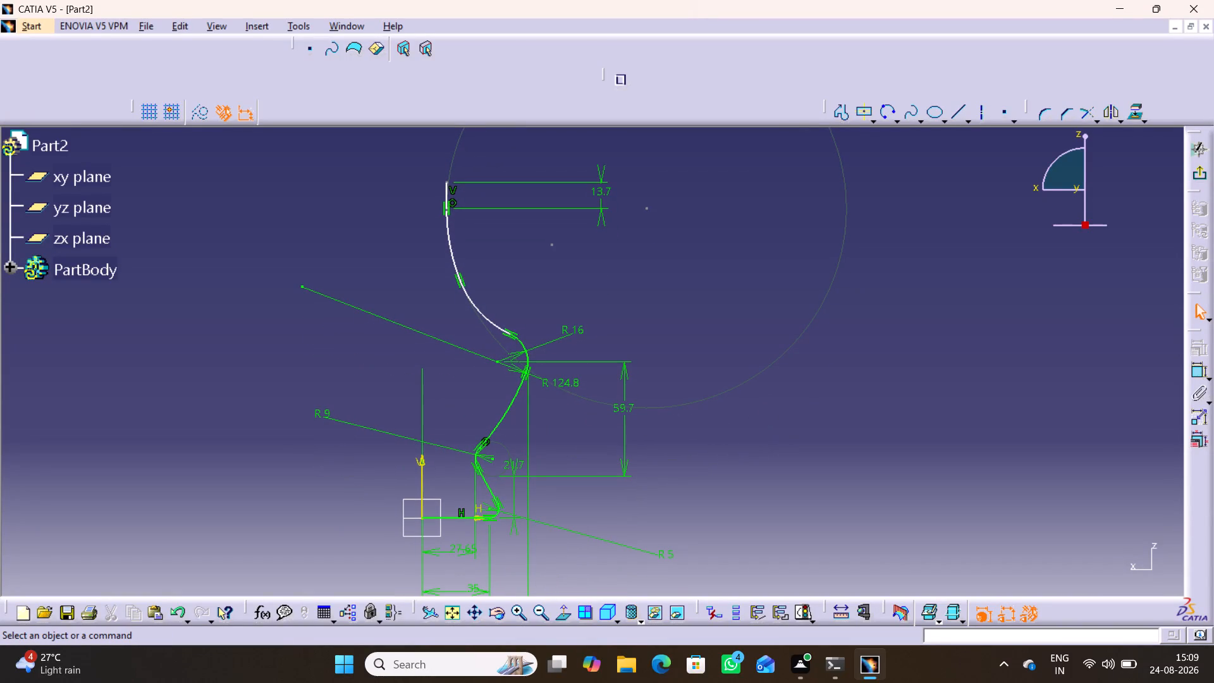
{"action": "left_click", "coordinate": [450, 245]}
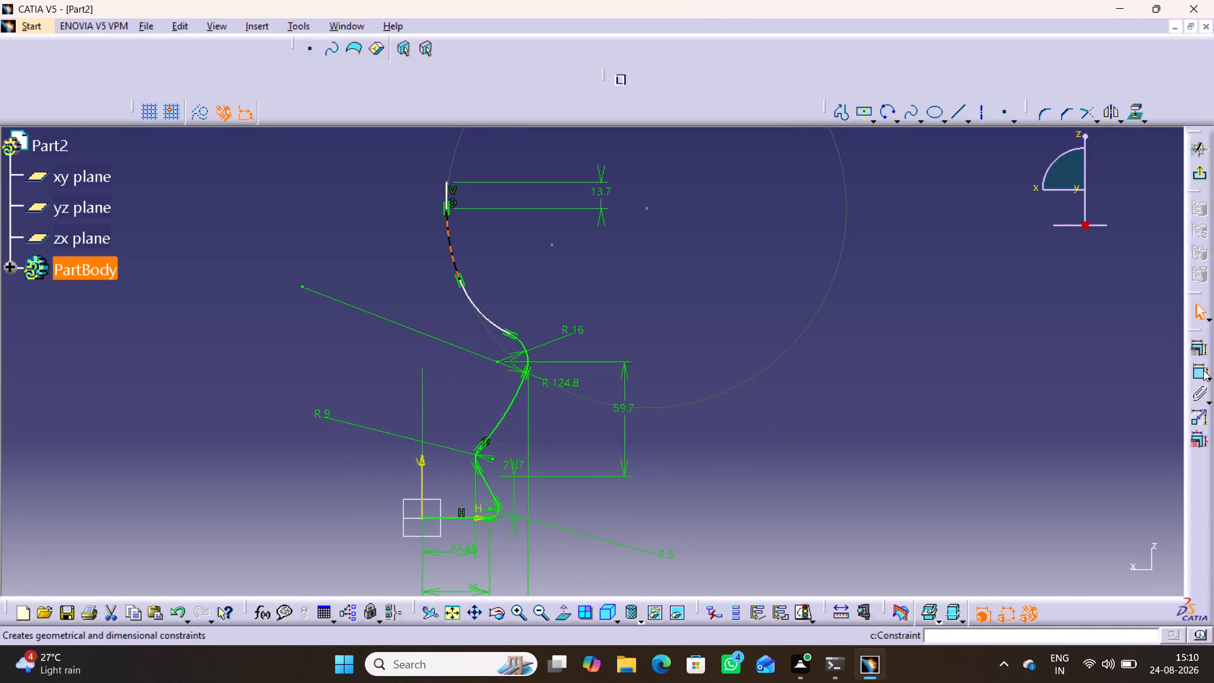
{"action": "left_click", "coordinate": [1203, 370]}
{"action": "left_click", "coordinate": [498, 244]}
{"action": "double_click", "coordinate": [493, 240]}
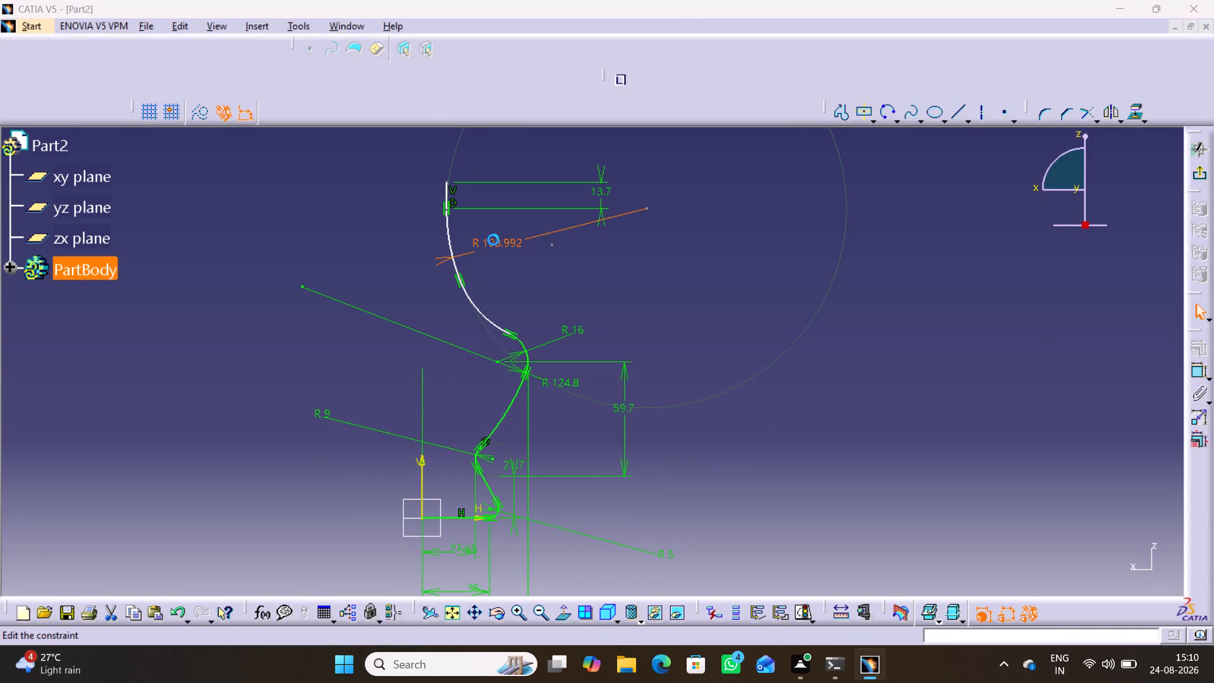
{"action": "type", "text": "12"}
{"action": "key", "text": "Return"}
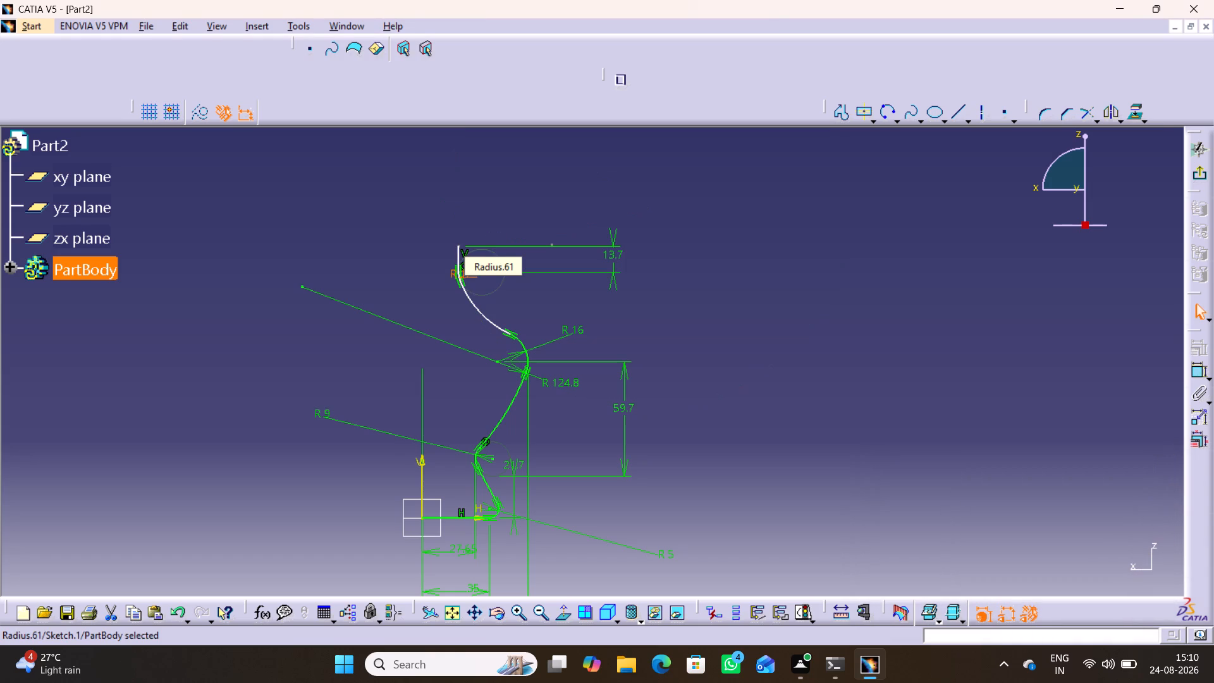
{"action": "left_click", "coordinate": [544, 195]}
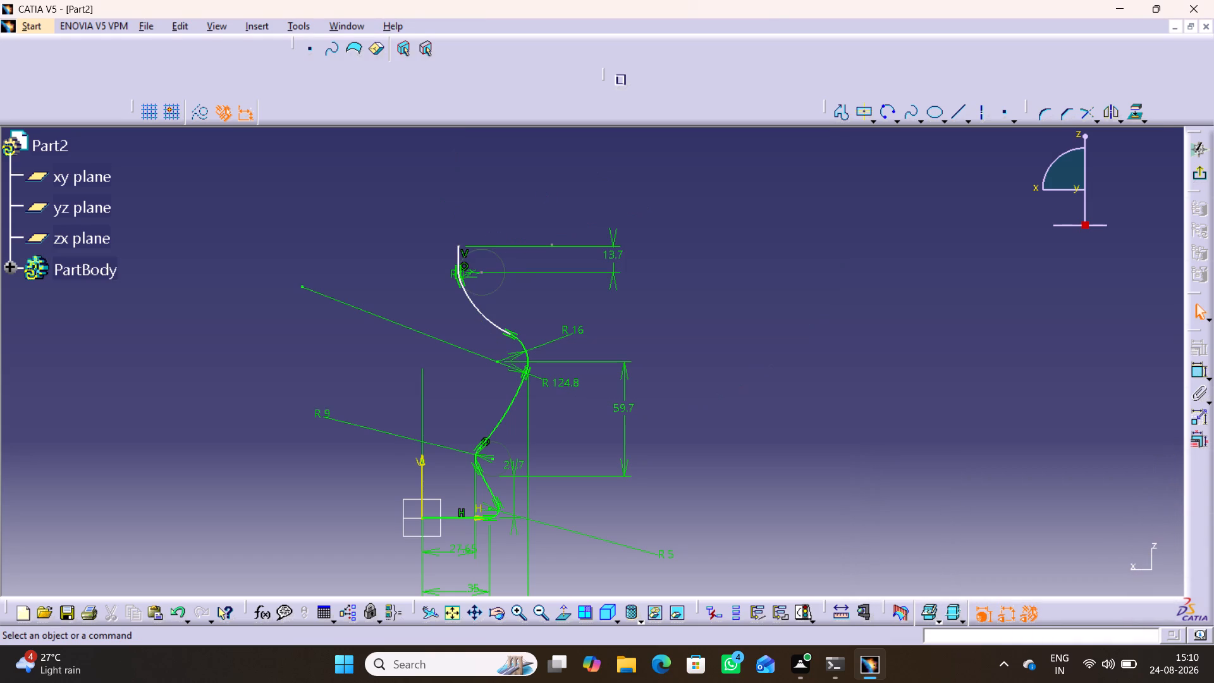
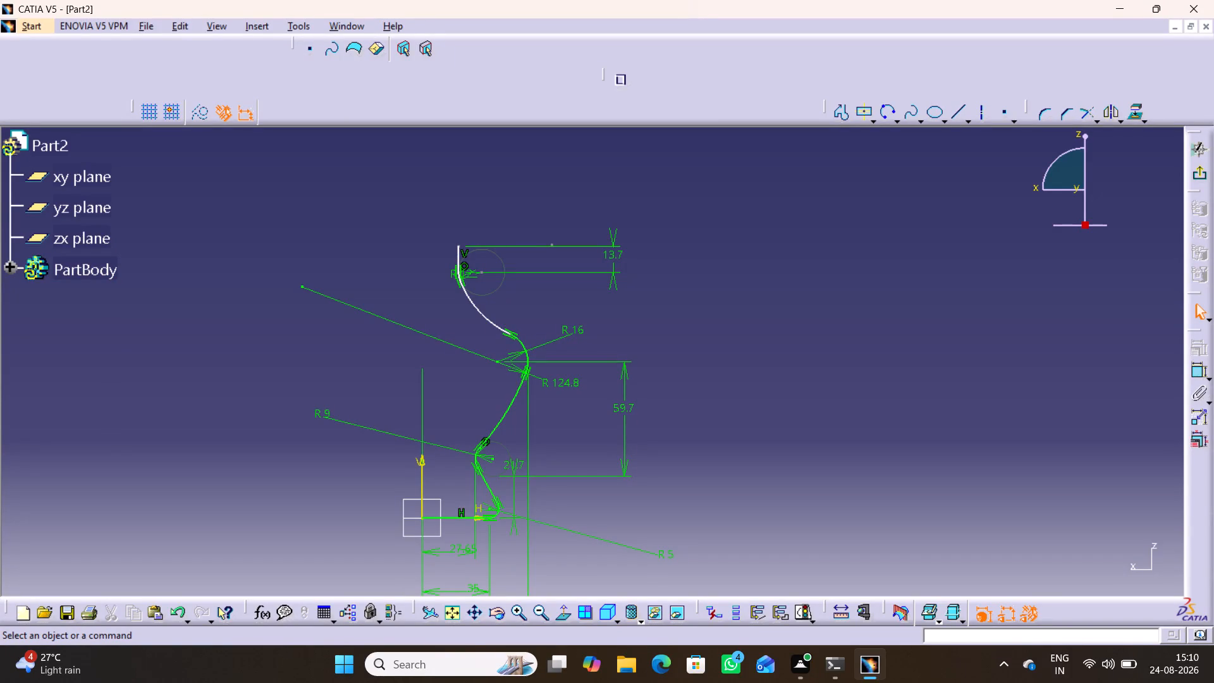
Dimension the radius of the inward-curving arc below the neck arc and set it to 55 mm.
{"action": "left_click", "coordinate": [1200, 371]}
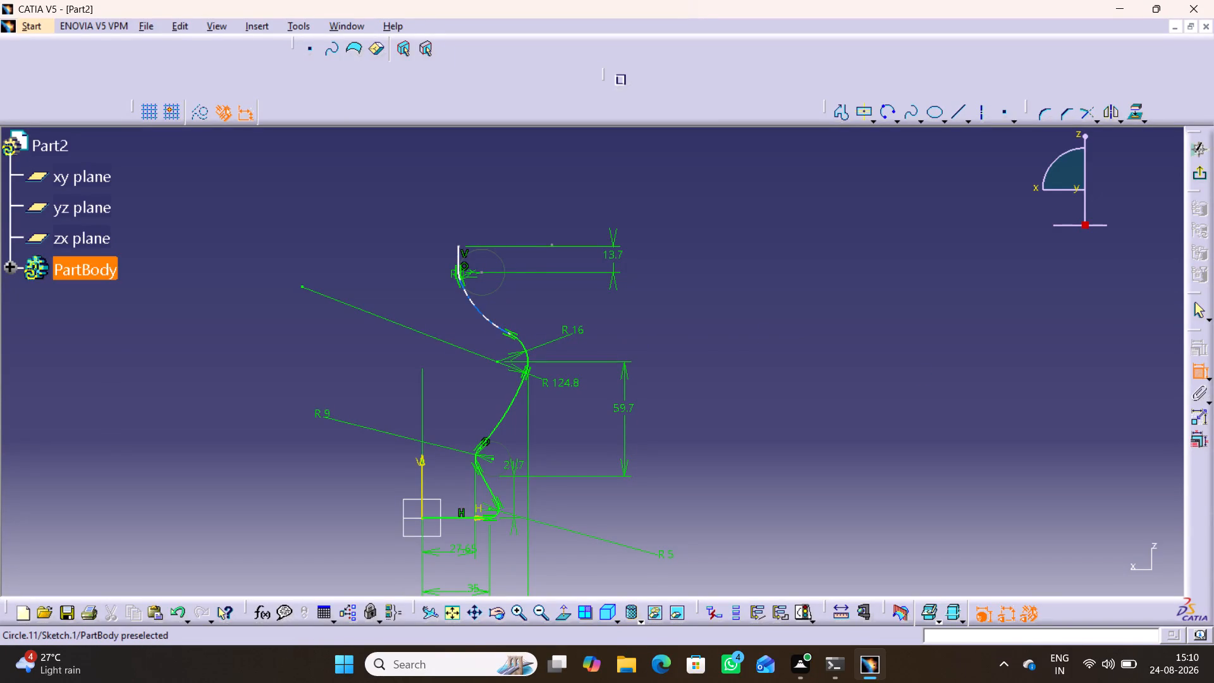
{"action": "left_click", "coordinate": [486, 316]}
{"action": "left_click", "coordinate": [505, 301]}
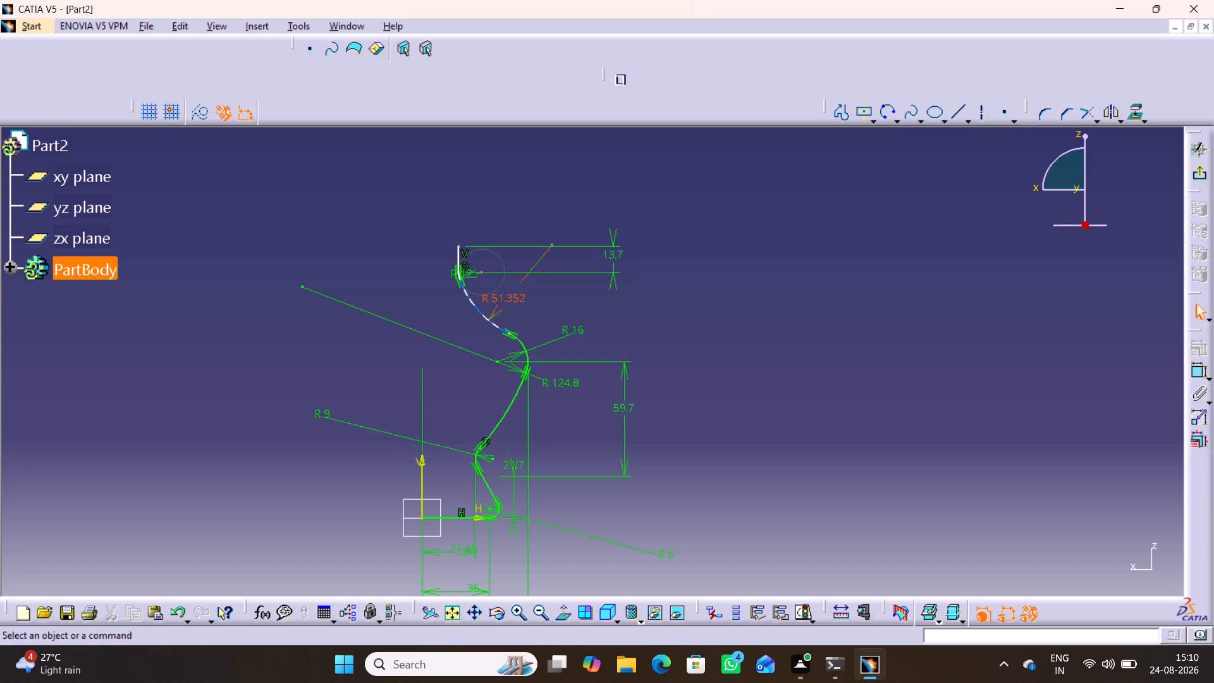
{"action": "double_click", "coordinate": [505, 300]}
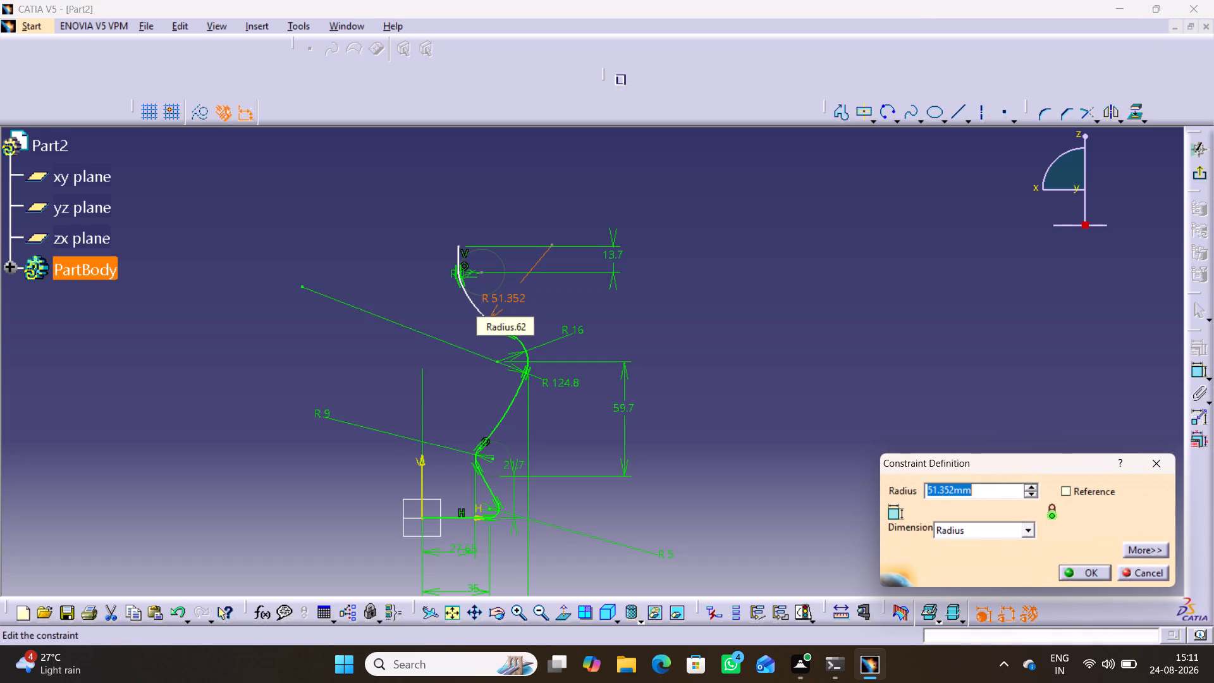
{"action": "type", "text": "55"}
{"action": "key", "text": "Return"}
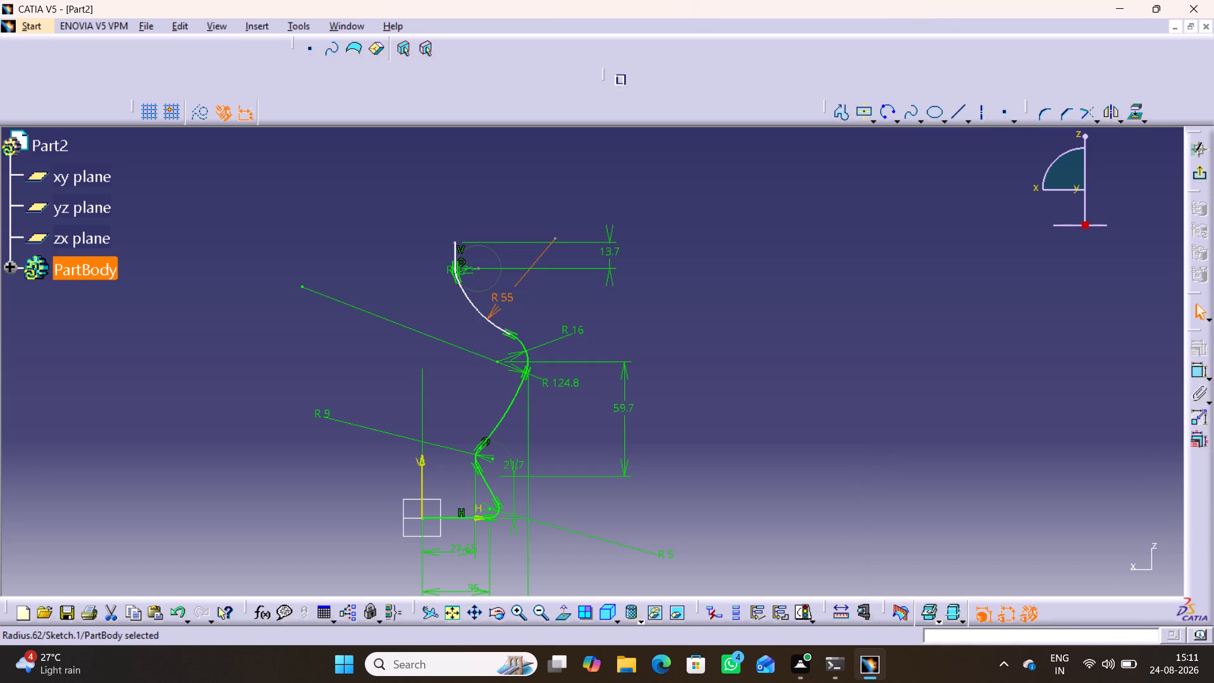
{"action": "left_click", "coordinate": [673, 288]}
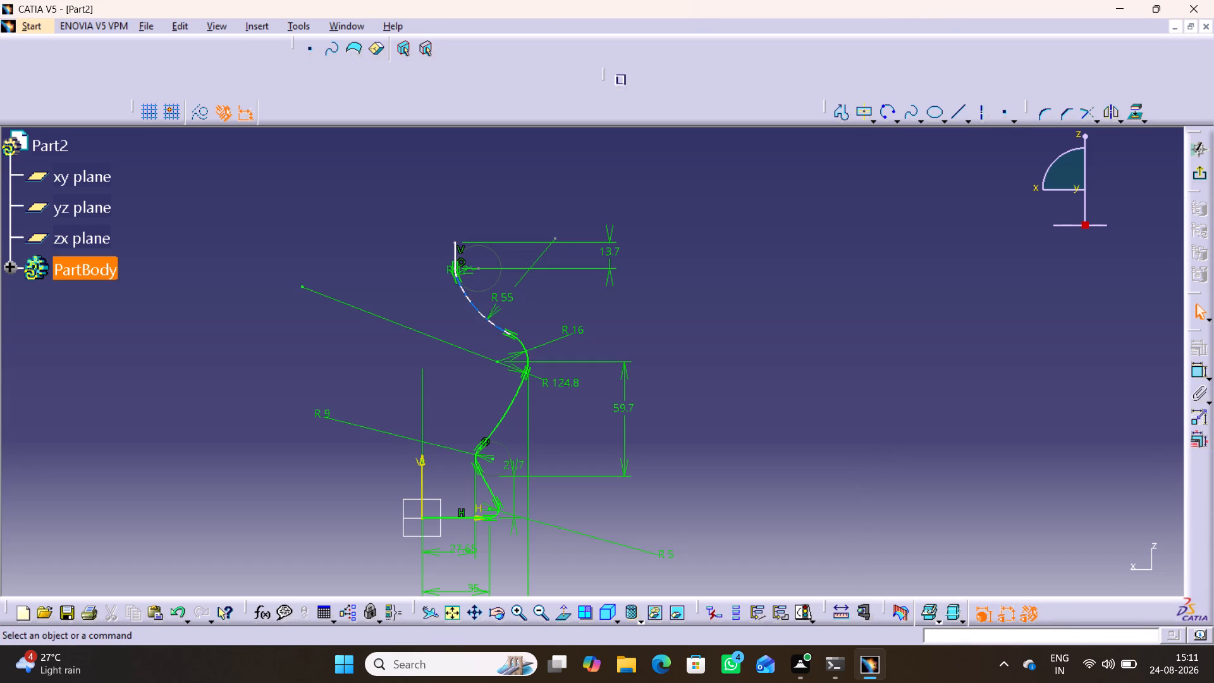
Move the 55 mm arc and the neck arc to examine how freely the upper profile still shifts and whether its ends stay joined.
{"action": "left_click_drag", "start_coordinate": [462, 297], "coordinate": [467, 290]}
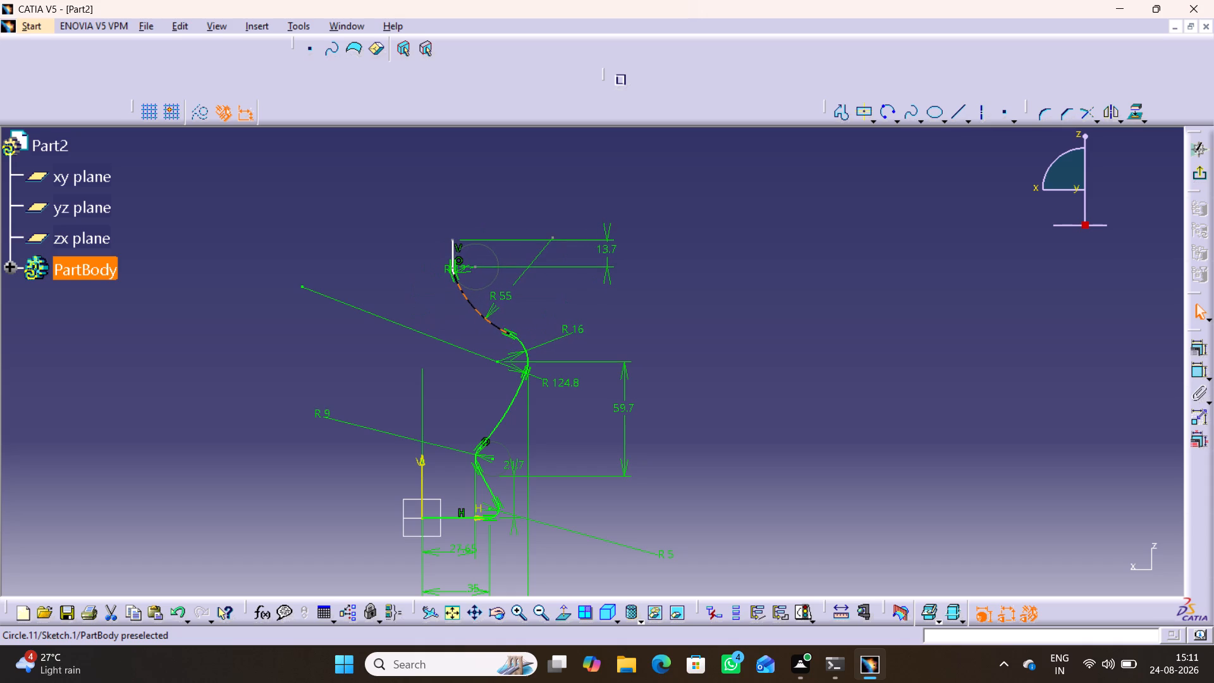
{"action": "middle_click_drag", "start_coordinate": [462, 311], "coordinate": [486, 225]}
{"action": "right_click", "coordinate": [462, 311]}
{"action": "middle_click_drag", "start_coordinate": [501, 250], "coordinate": [678, 344]}
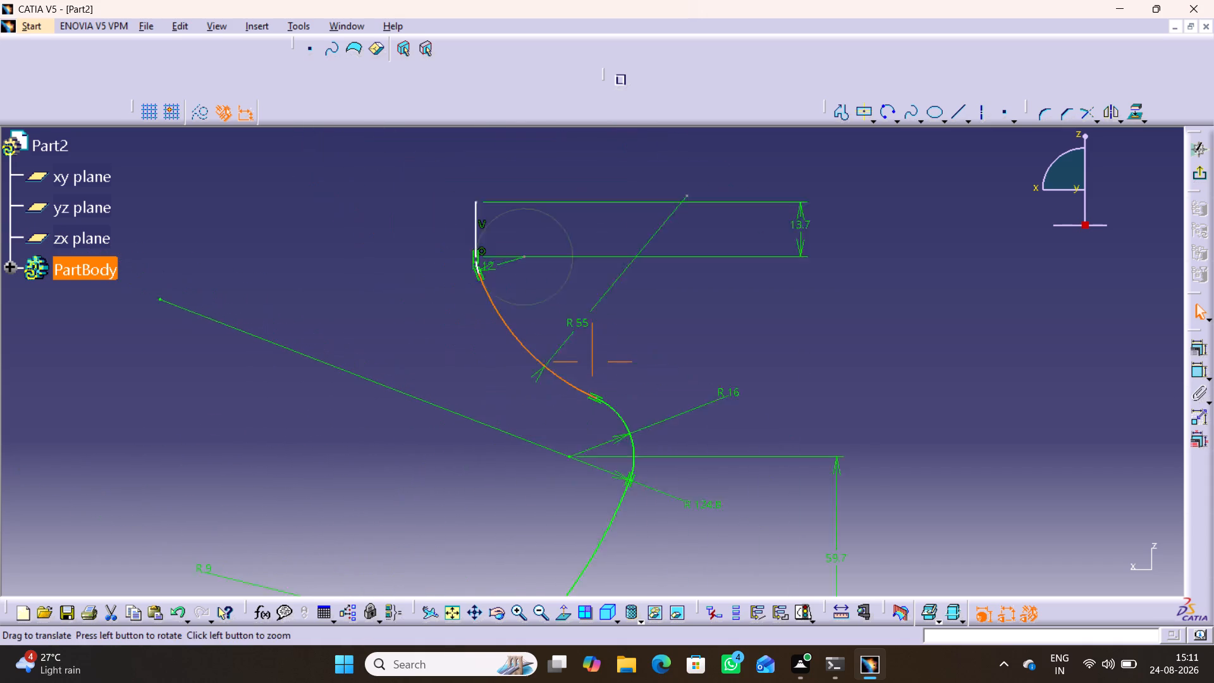
{"action": "middle_click_drag", "start_coordinate": [678, 344], "coordinate": [714, 369]}
{"action": "left_click", "coordinate": [446, 395]}
{"action": "middle_click_drag", "start_coordinate": [505, 378], "coordinate": [506, 334]}
{"action": "right_click", "coordinate": [505, 378]}
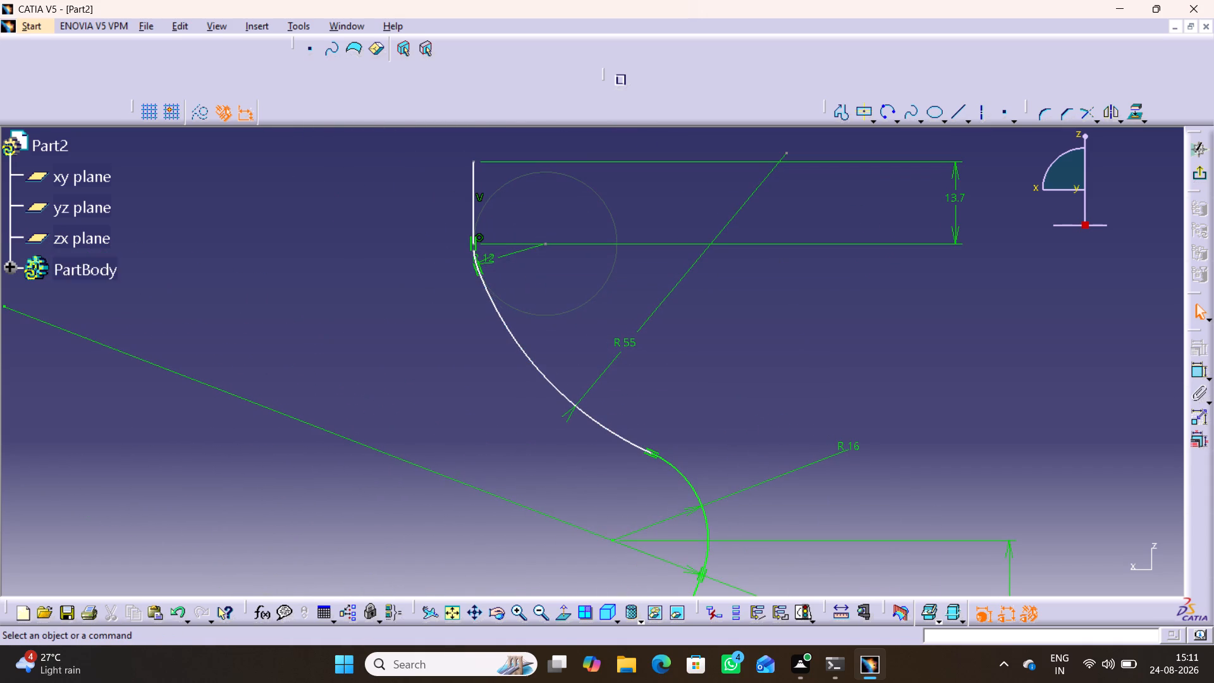
{"action": "left_click_drag", "start_coordinate": [475, 264], "coordinate": [479, 270]}
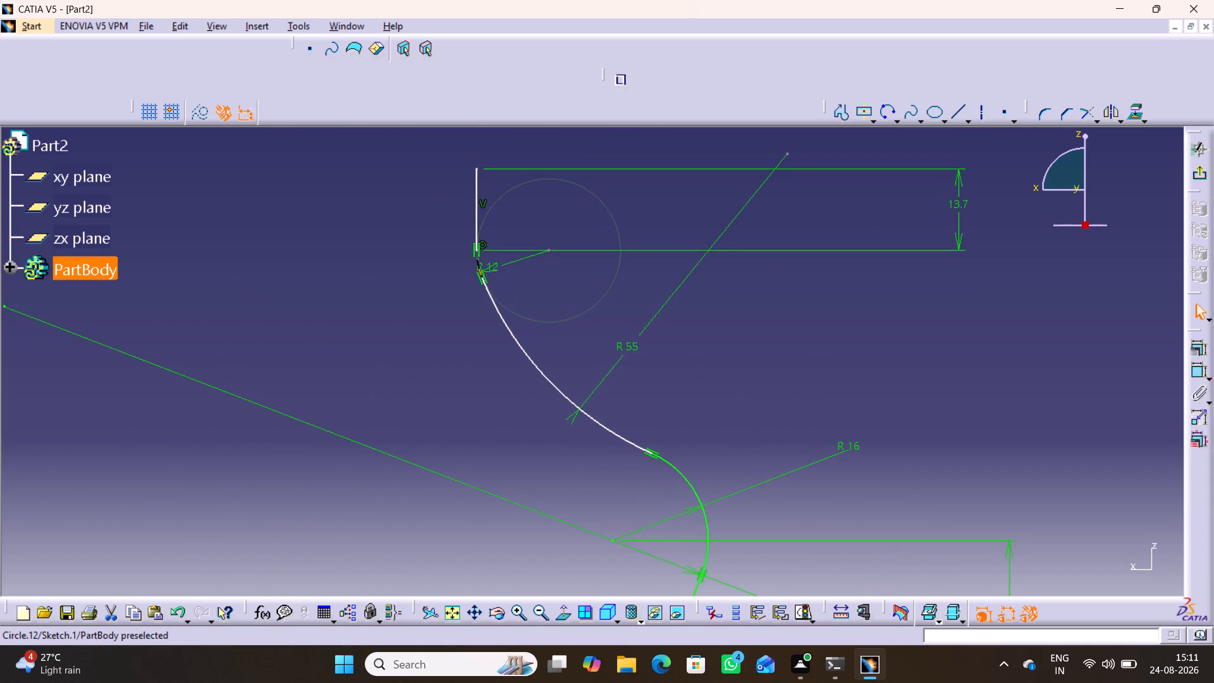
{"action": "left_click_drag", "start_coordinate": [479, 270], "coordinate": [512, 321]}
{"action": "left_click", "coordinate": [460, 335]}
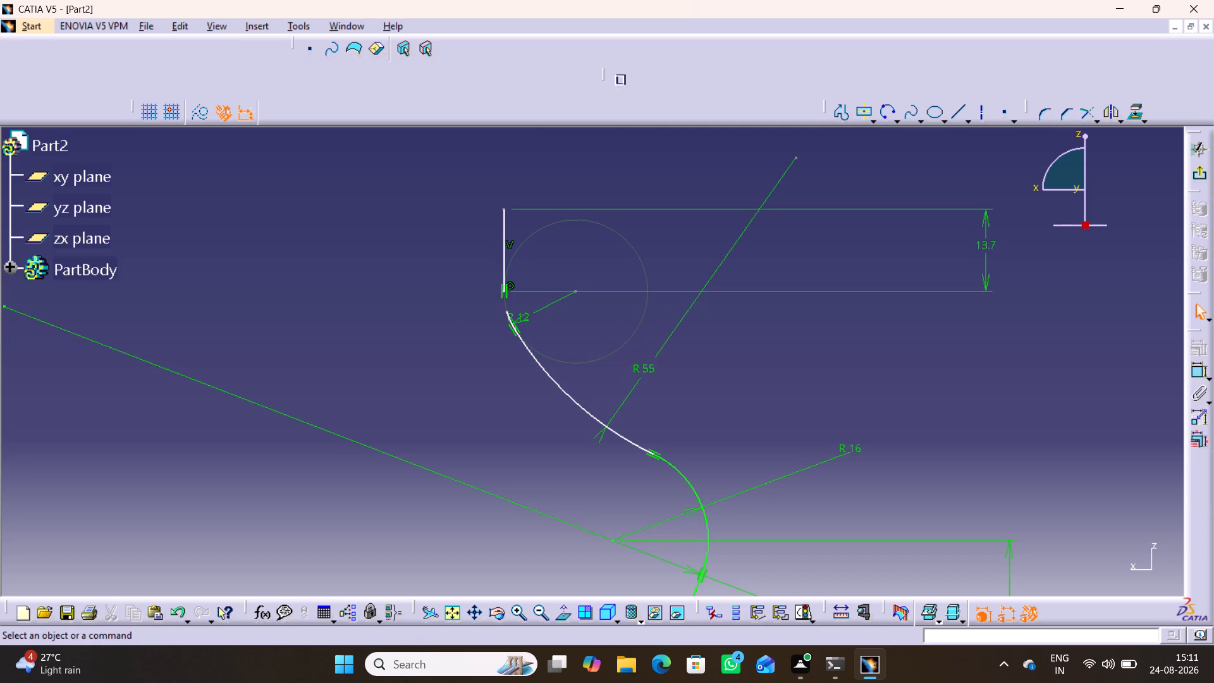
Make the neck arc's upper endpoint coincident with the lower end of the vertical line.
{"action": "left_click", "coordinate": [507, 309]}
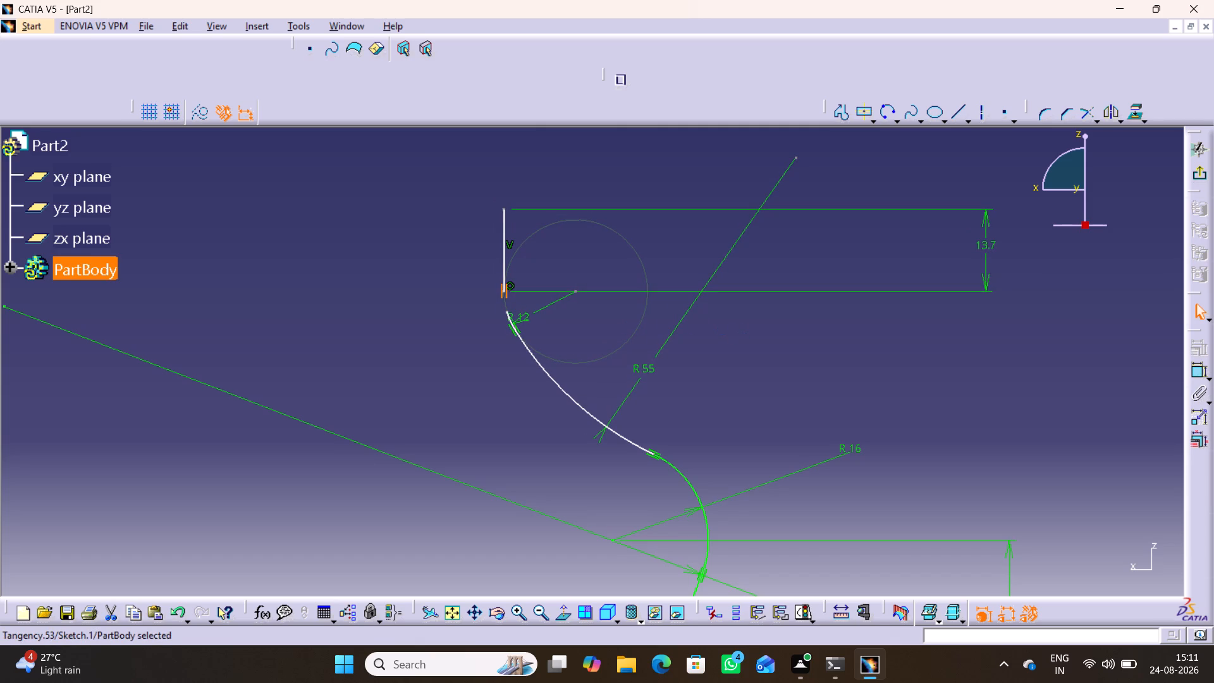
{"action": "left_click", "coordinate": [1046, 371]}
{"action": "left_click", "coordinate": [1198, 374]}
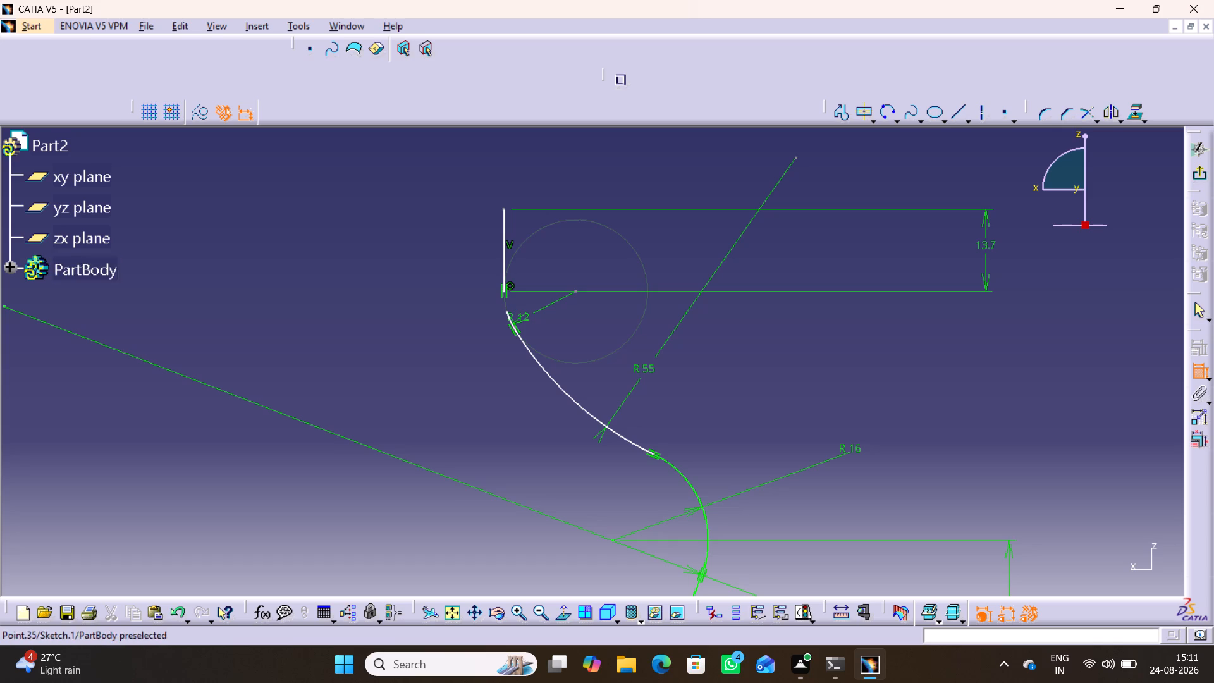
{"action": "left_click", "coordinate": [506, 292]}
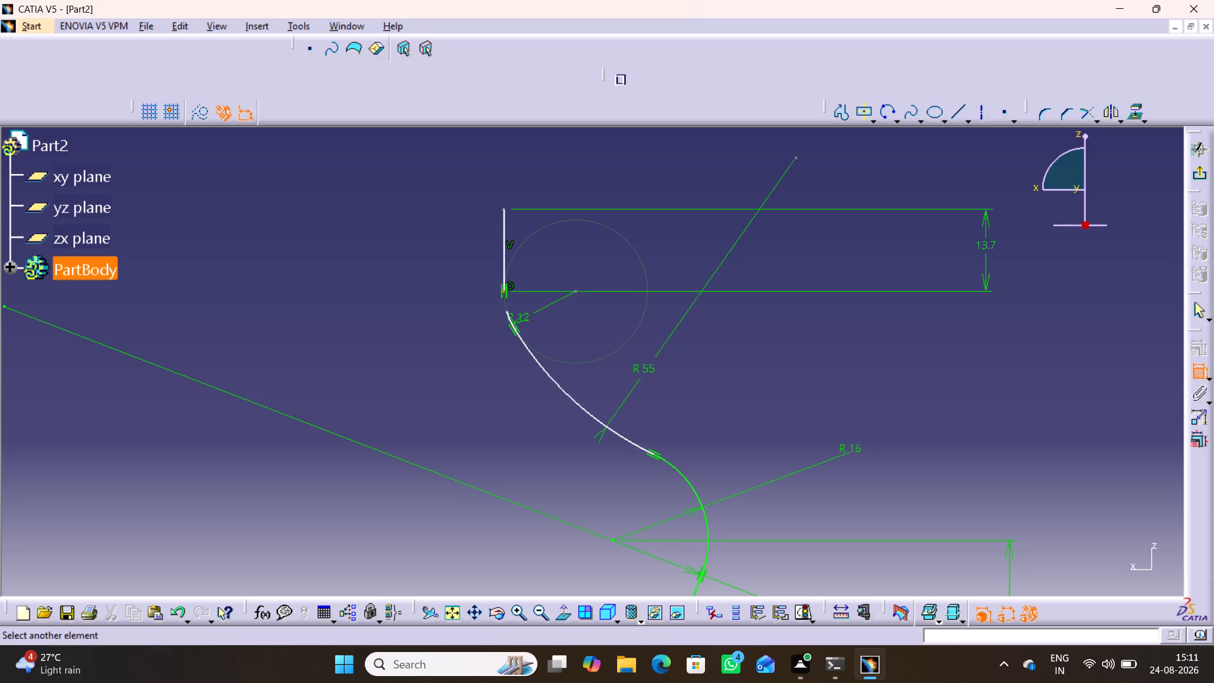
{"action": "left_click", "coordinate": [507, 312]}
{"action": "right_click", "coordinate": [338, 297]}
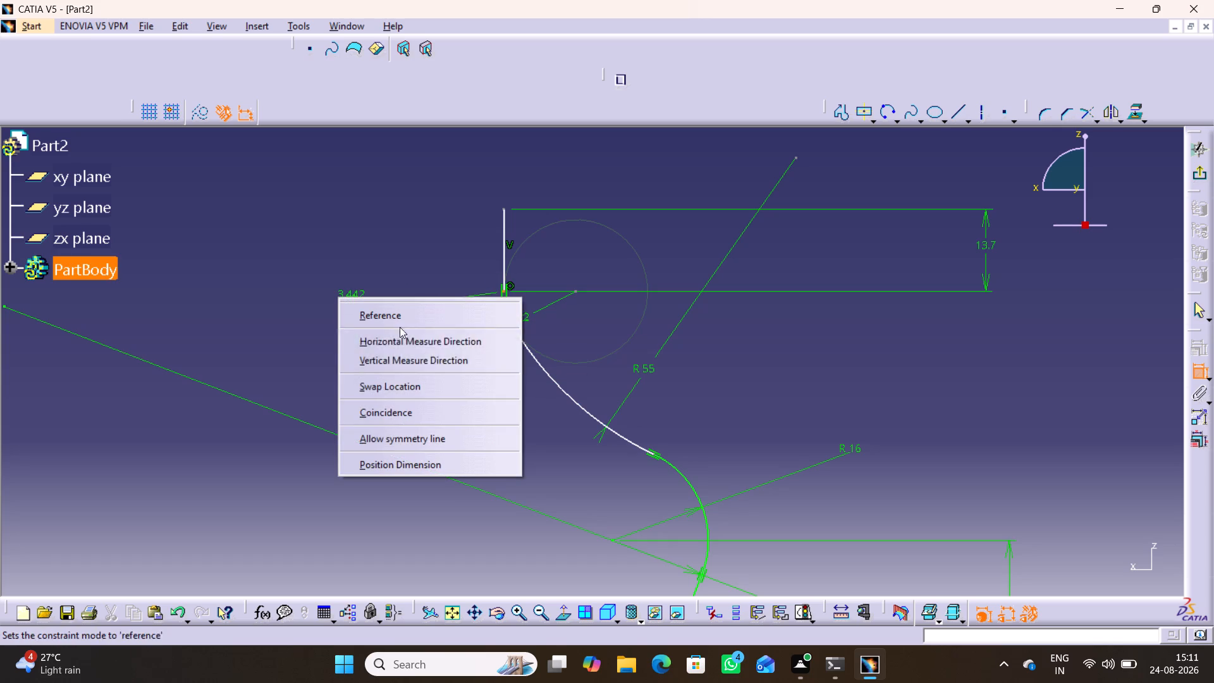
{"action": "left_click", "coordinate": [405, 410]}
{"action": "left_click", "coordinate": [479, 360]}
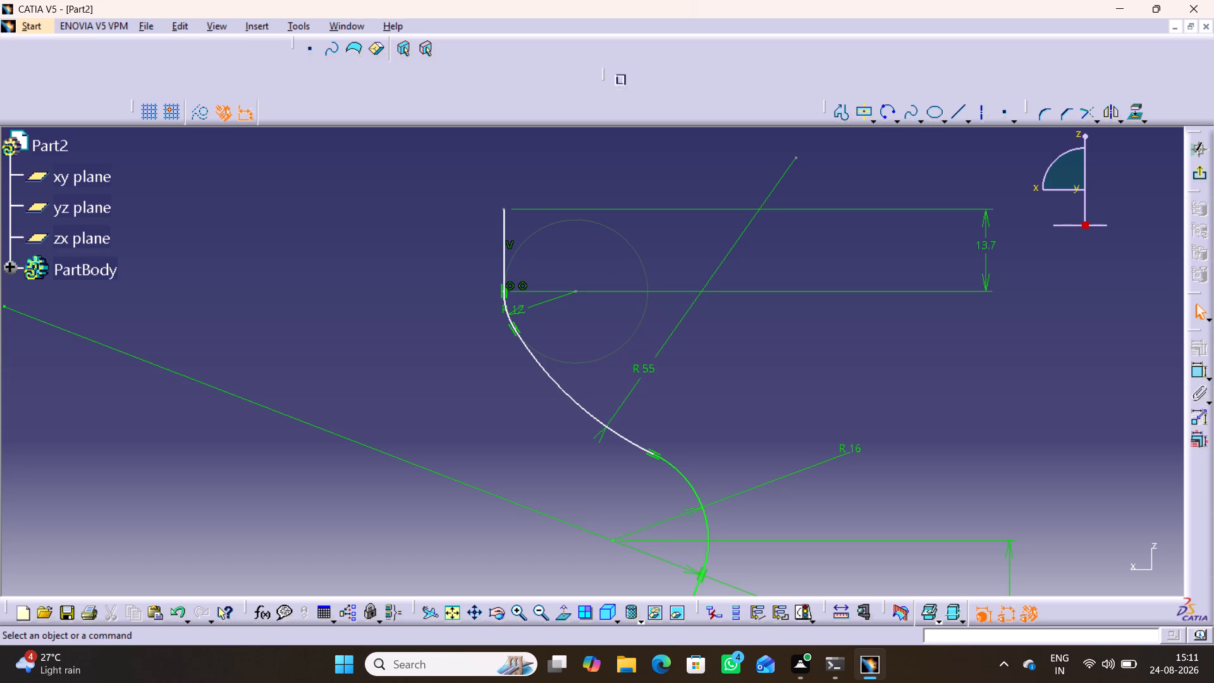
Reposition the neck arc's R 12 dimension near the arc's lower end so it reads clearly.
{"action": "left_click_drag", "start_coordinate": [521, 309], "coordinate": [468, 326]}
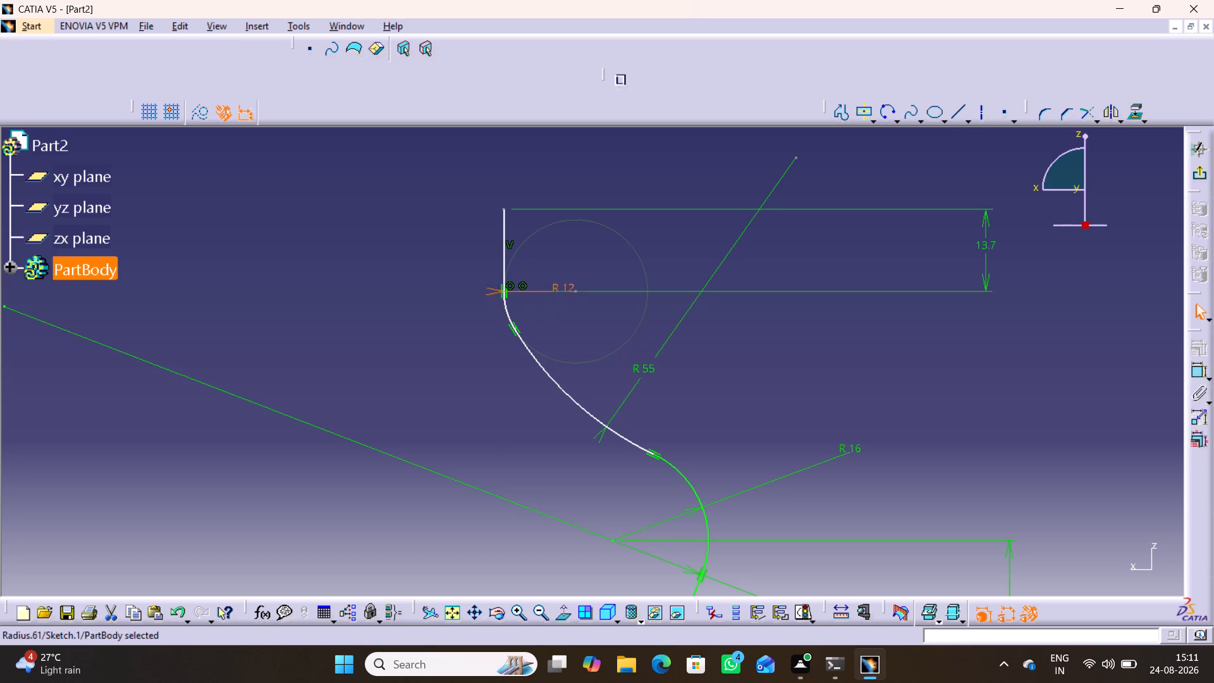
{"action": "left_click_drag", "start_coordinate": [468, 326], "coordinate": [441, 350]}
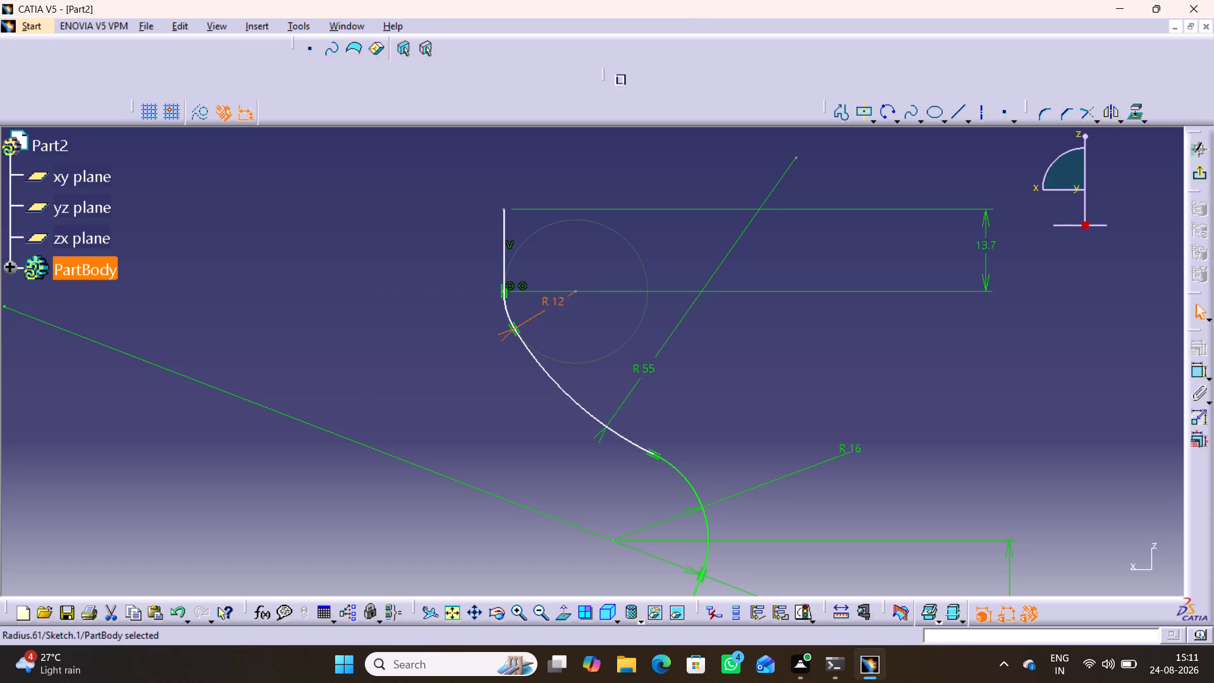
{"action": "left_click_drag", "start_coordinate": [441, 350], "coordinate": [480, 341]}
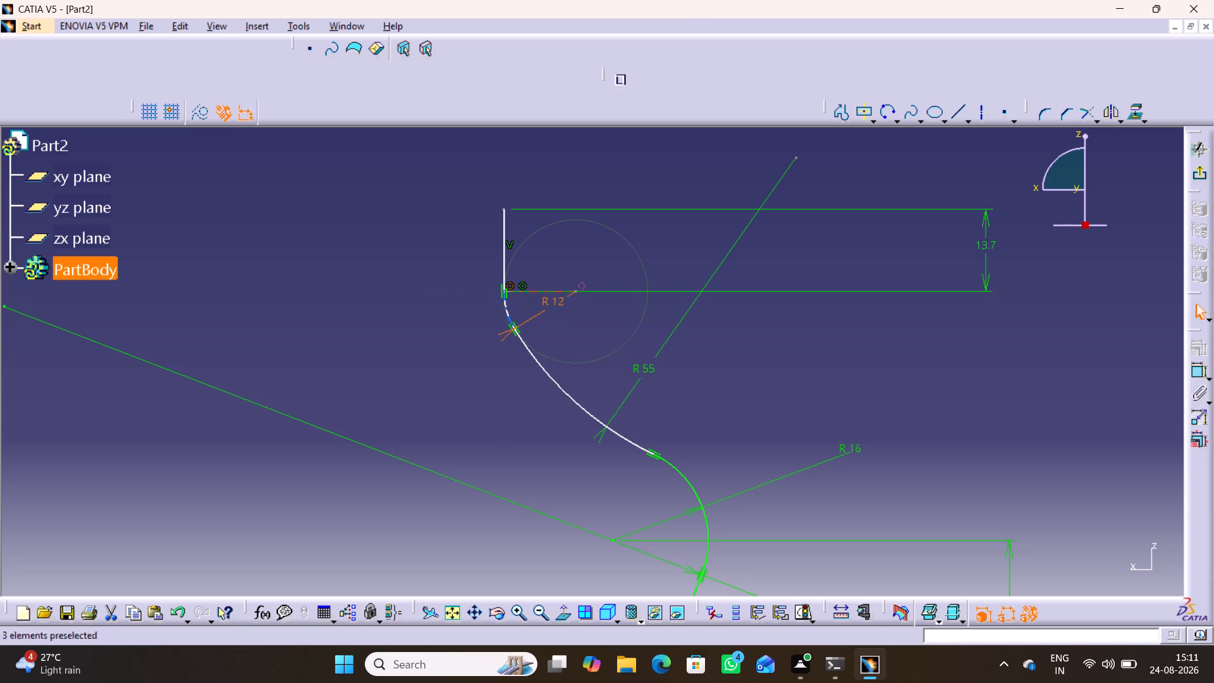
{"action": "left_click", "coordinate": [717, 395]}
Shift the 55 mm arc slightly to test whether the upper profile can still move.
{"action": "middle_click_drag", "start_coordinate": [713, 390], "coordinate": [699, 362]}
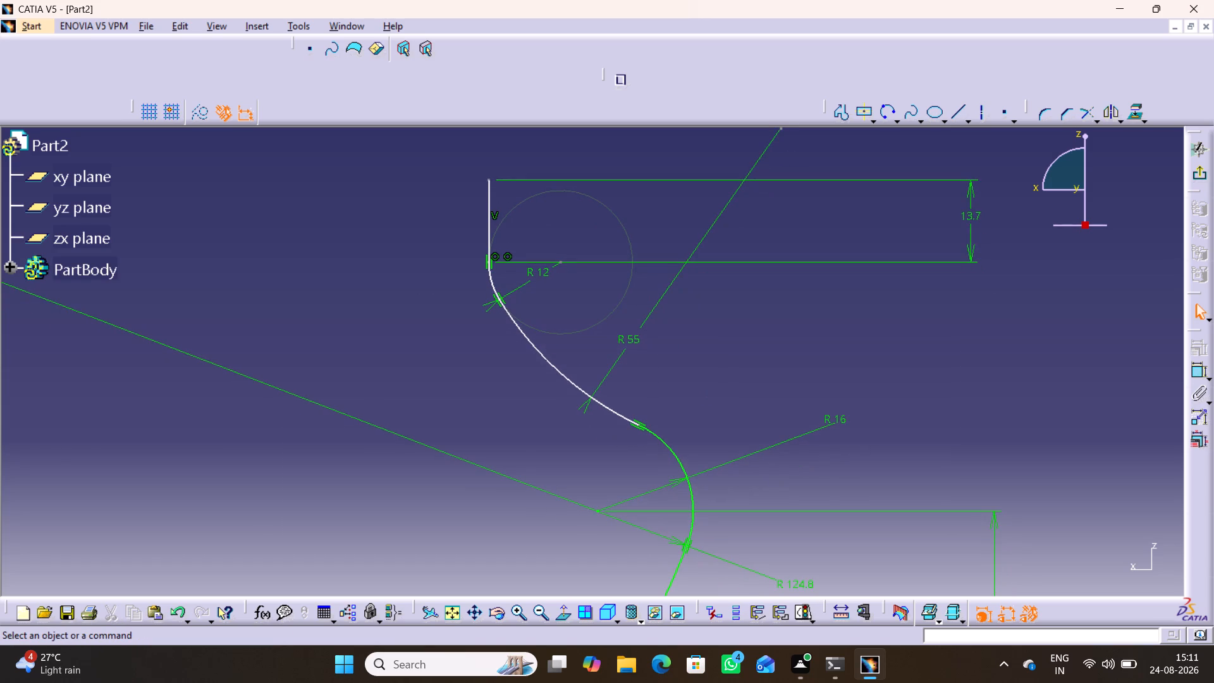
{"action": "left_click_drag", "start_coordinate": [527, 338], "coordinate": [537, 332]}
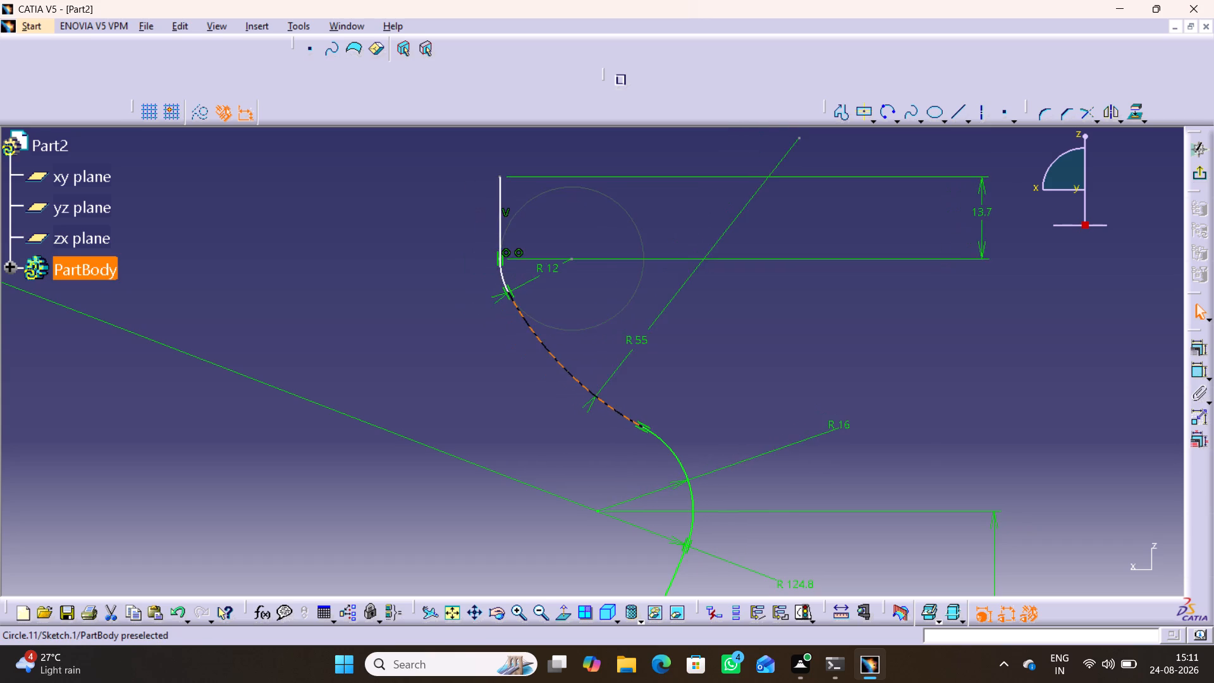
{"action": "left_click_drag", "start_coordinate": [537, 332], "coordinate": [536, 333]}
Dimension the horizontal distance from the vertical axis to the top end of the vertical line and set it to 15 mm.
{"action": "middle_click_drag", "start_coordinate": [658, 381], "coordinate": [670, 421]}
{"action": "right_click", "coordinate": [659, 381]}
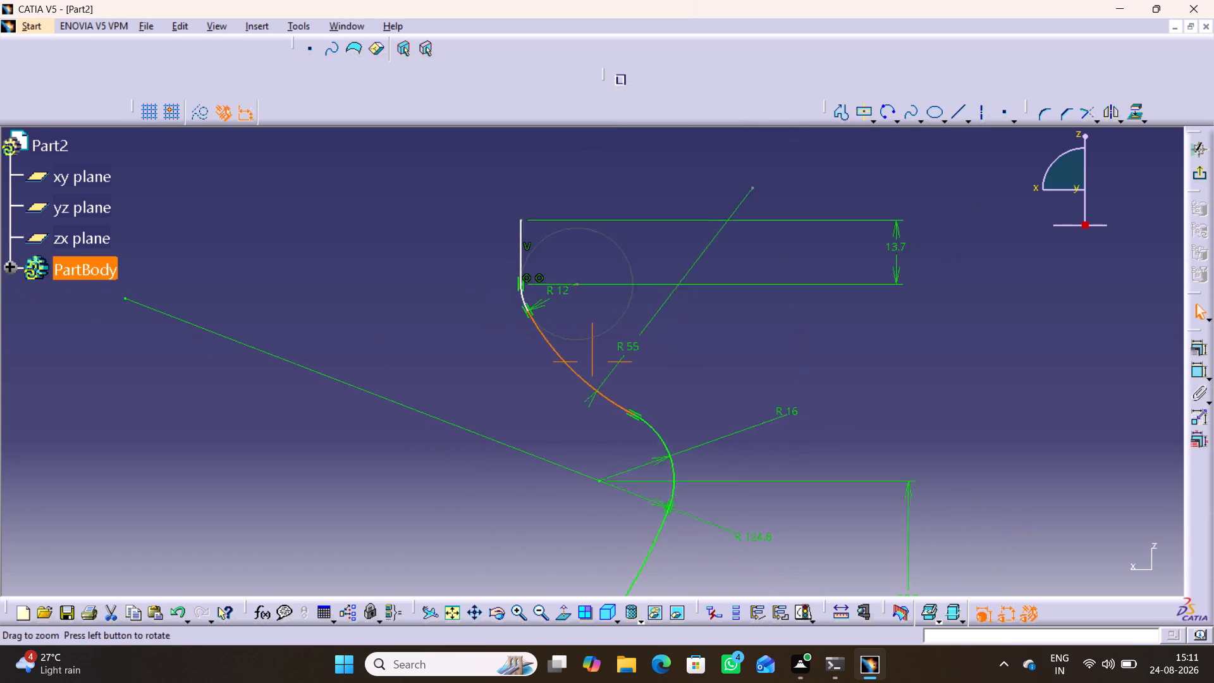
{"action": "middle_click_drag", "start_coordinate": [670, 421], "coordinate": [688, 498]}
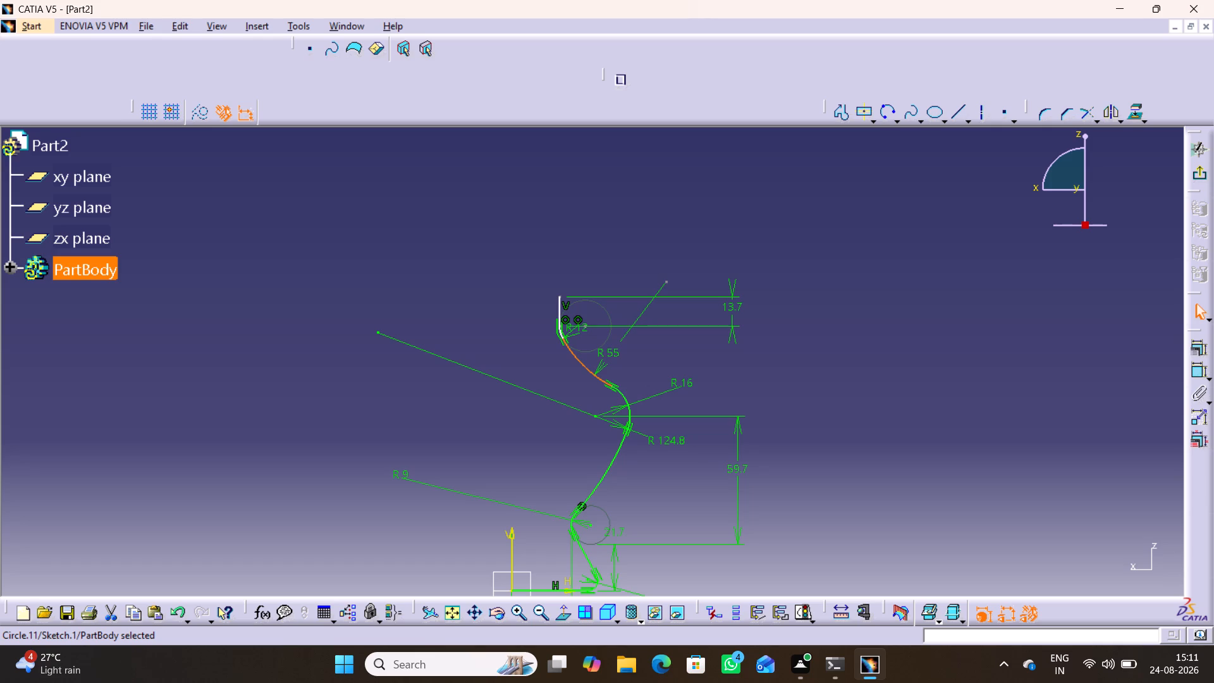
{"action": "middle_click_drag", "start_coordinate": [795, 517], "coordinate": [775, 446]}
{"action": "left_click", "coordinate": [849, 456]}
{"action": "left_click", "coordinate": [1199, 369]}
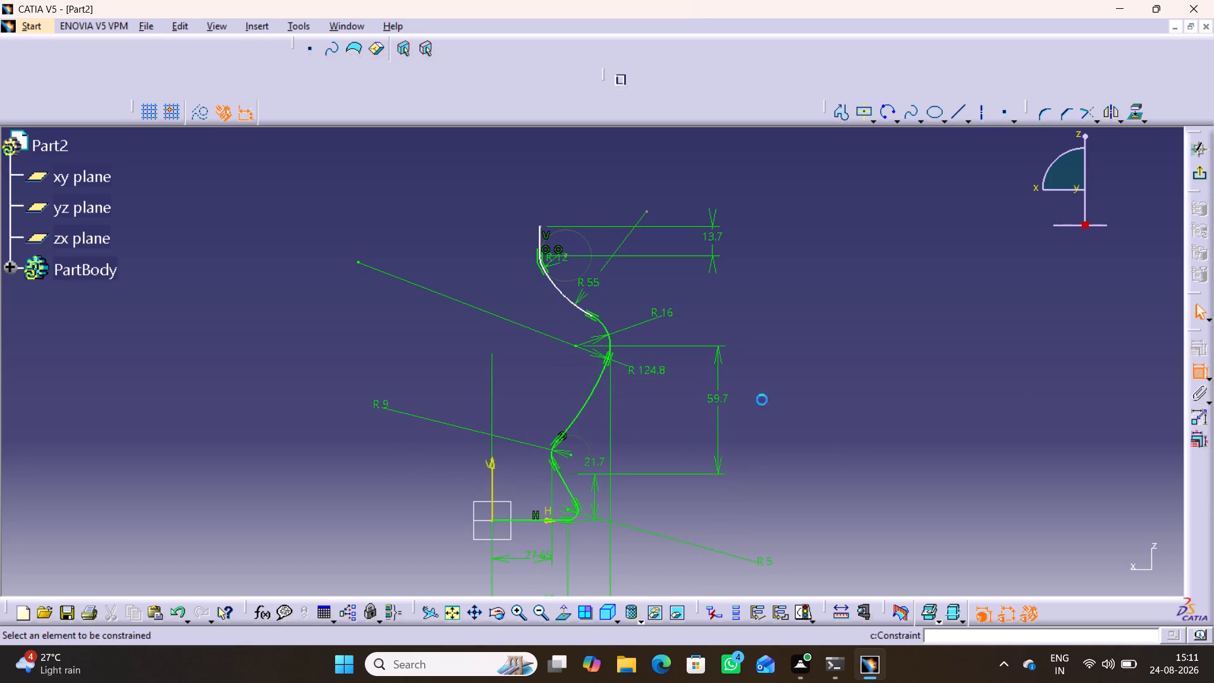
{"action": "left_click", "coordinate": [493, 469]}
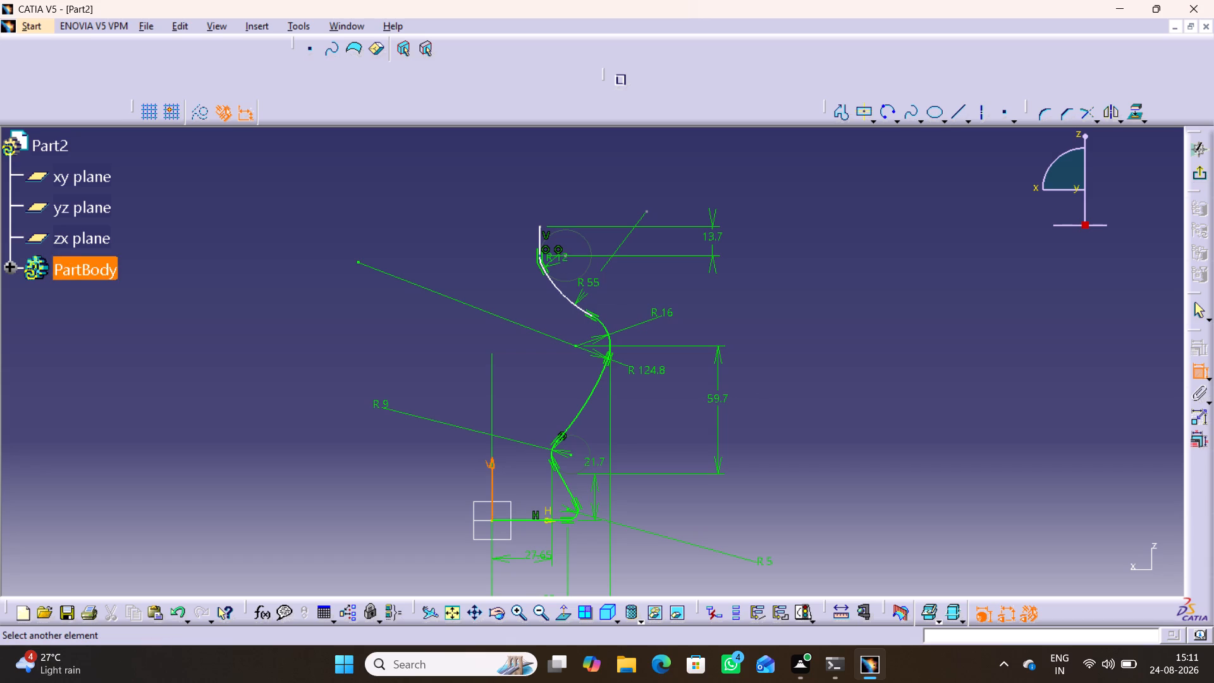
{"action": "left_click", "coordinate": [539, 227]}
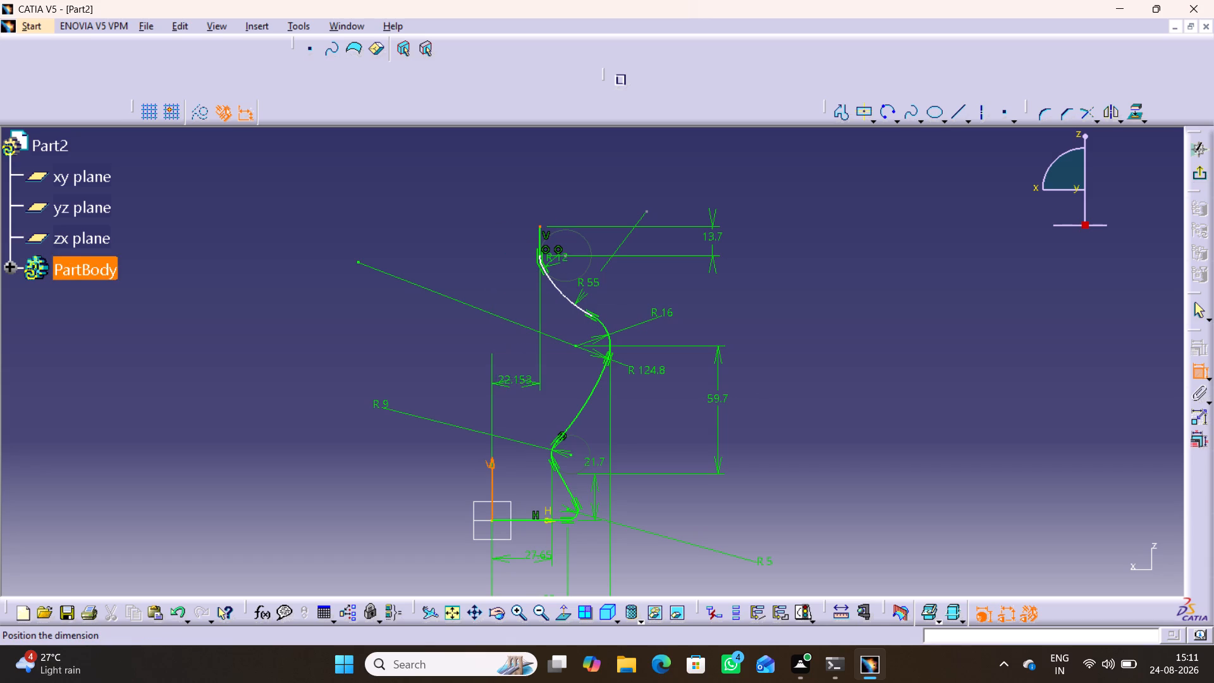
{"action": "left_click", "coordinate": [522, 381]}
{"action": "double_click", "coordinate": [518, 378]}
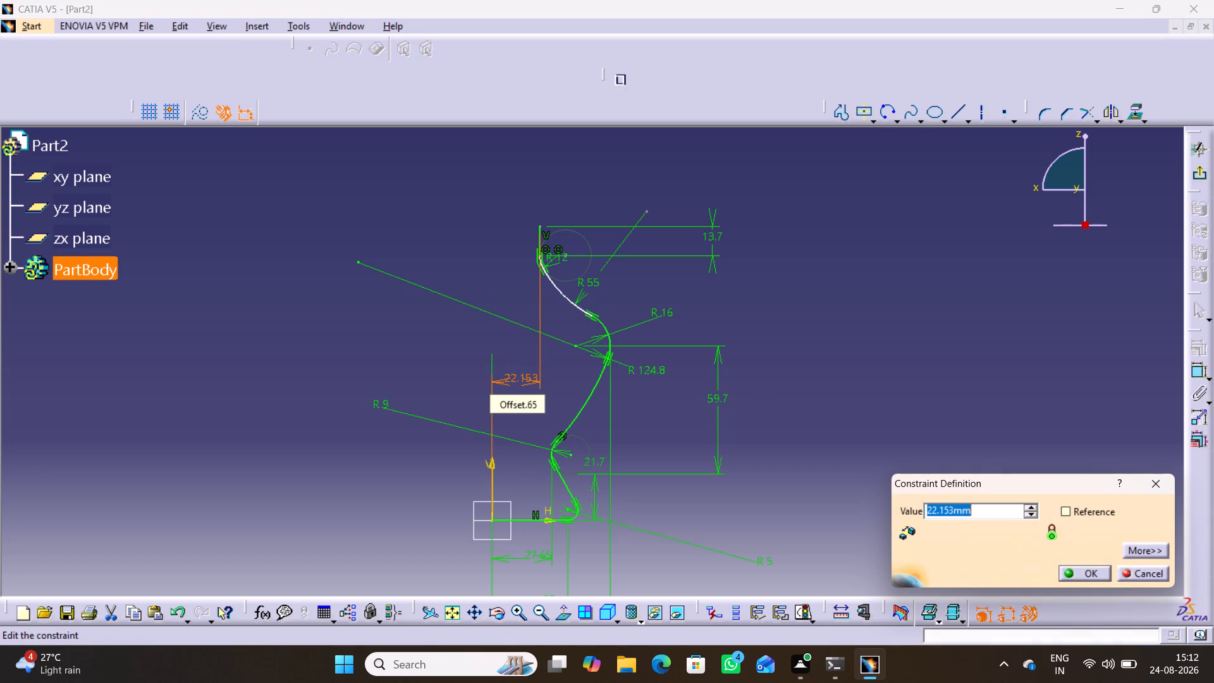
{"action": "type", "text": "15"}
{"action": "key", "text": "Return"}
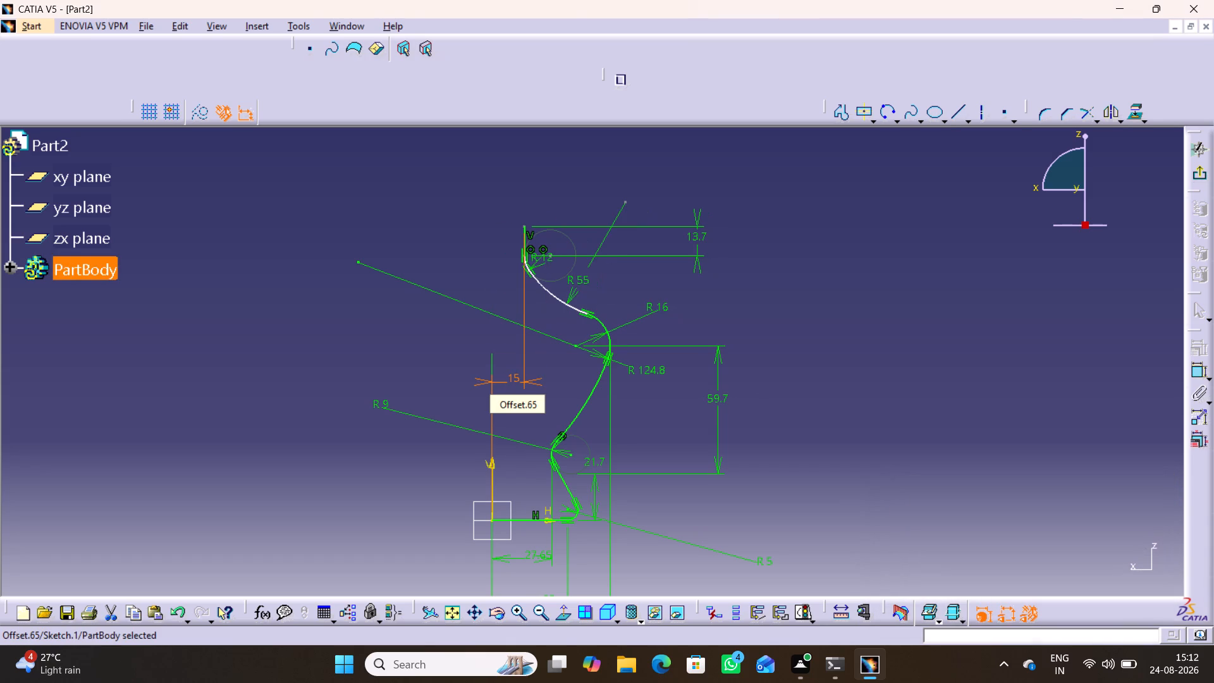
{"action": "left_click", "coordinate": [809, 311]}
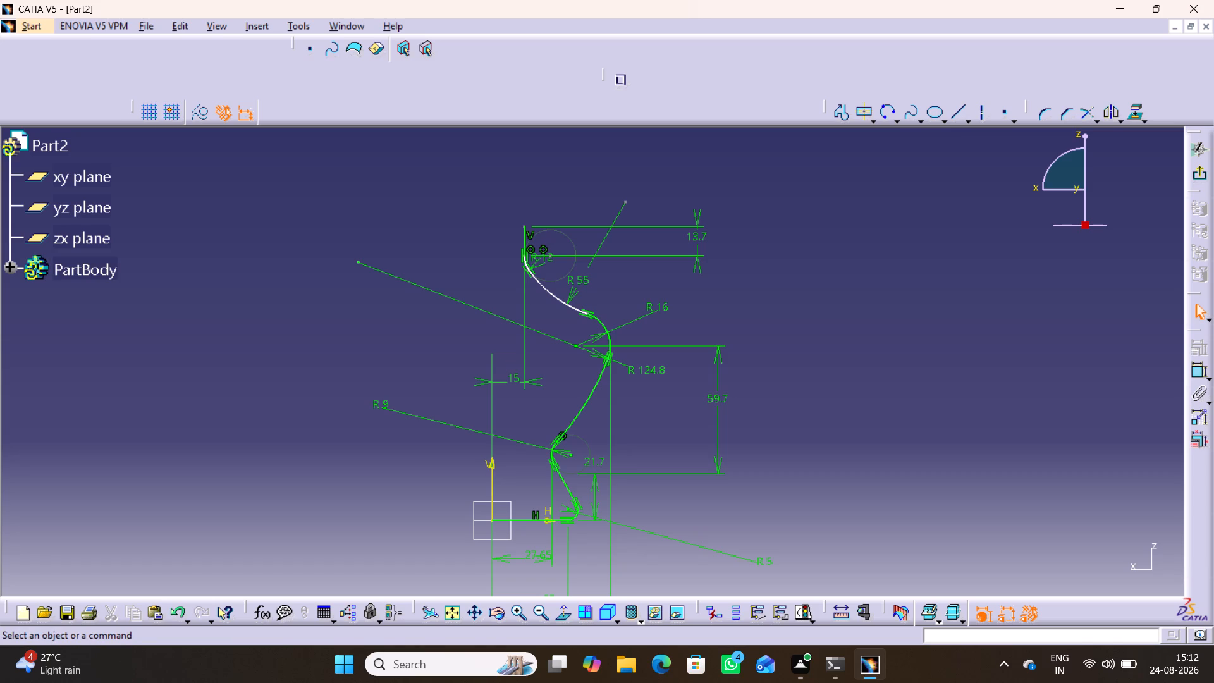
Shift the 55 mm arc so the neck arc and vertical line sit lower, closer to the 16 mm arc.
{"action": "left_click_drag", "start_coordinate": [560, 301], "coordinate": [563, 293]}
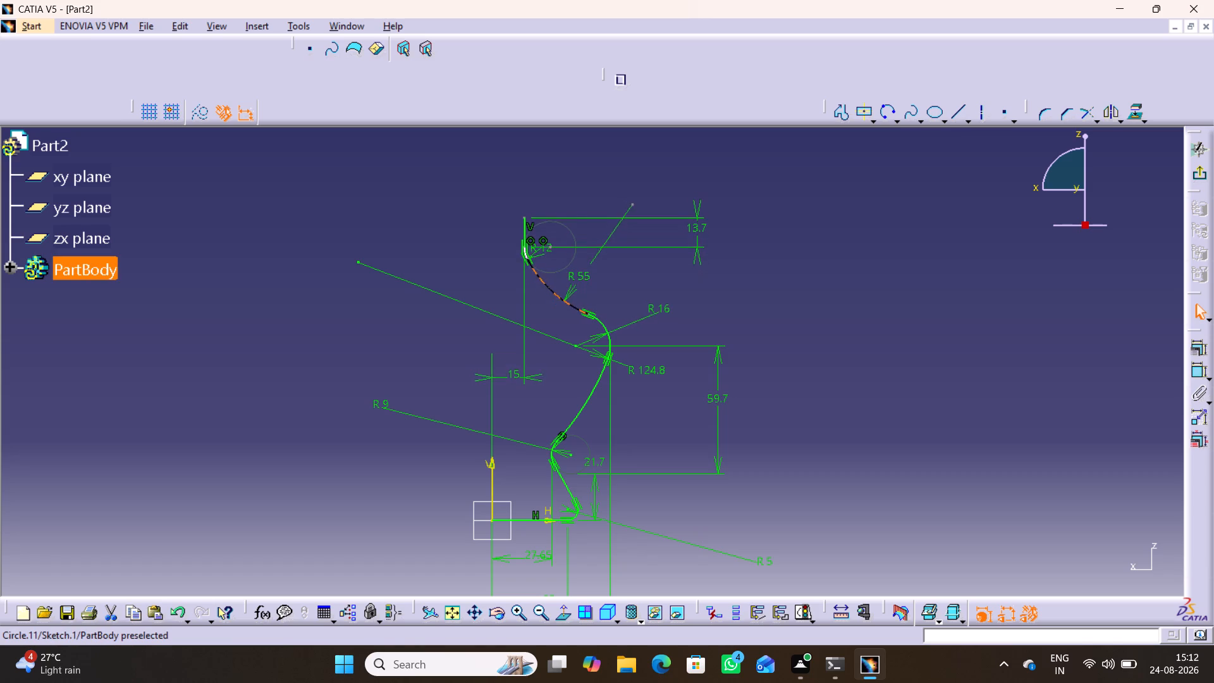
{"action": "left_click_drag", "start_coordinate": [563, 293], "coordinate": [560, 286]}
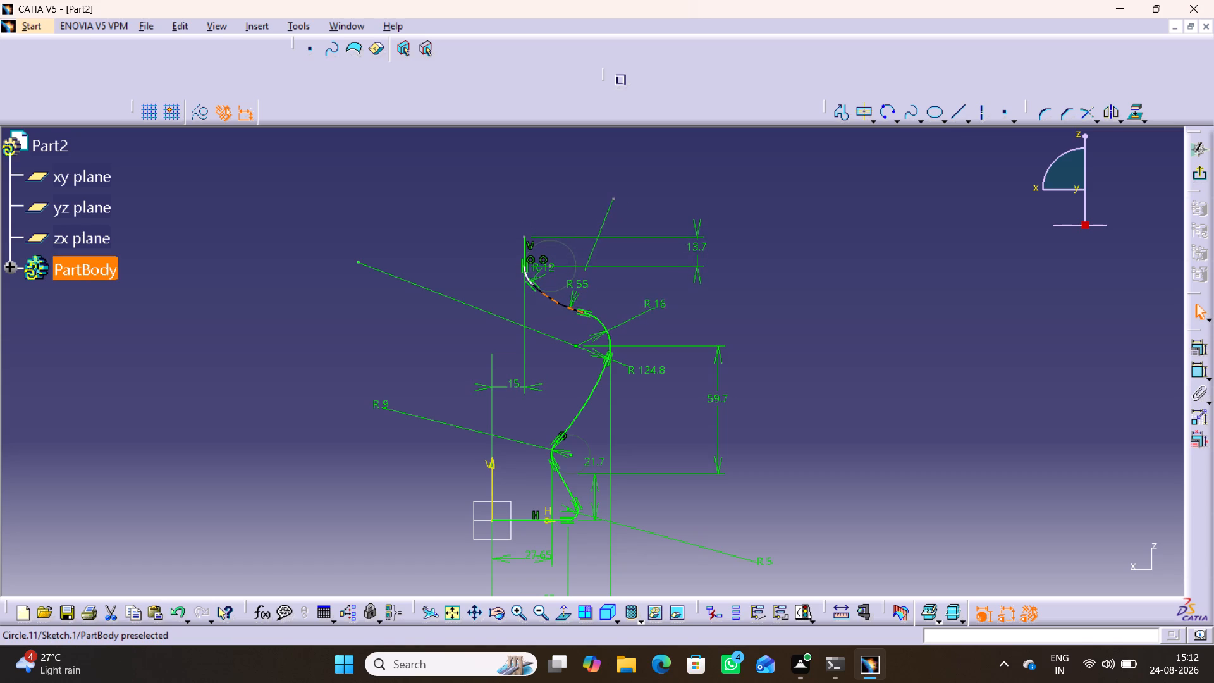
{"action": "left_click_drag", "start_coordinate": [560, 286], "coordinate": [559, 289]}
{"action": "left_click", "coordinate": [740, 304]}
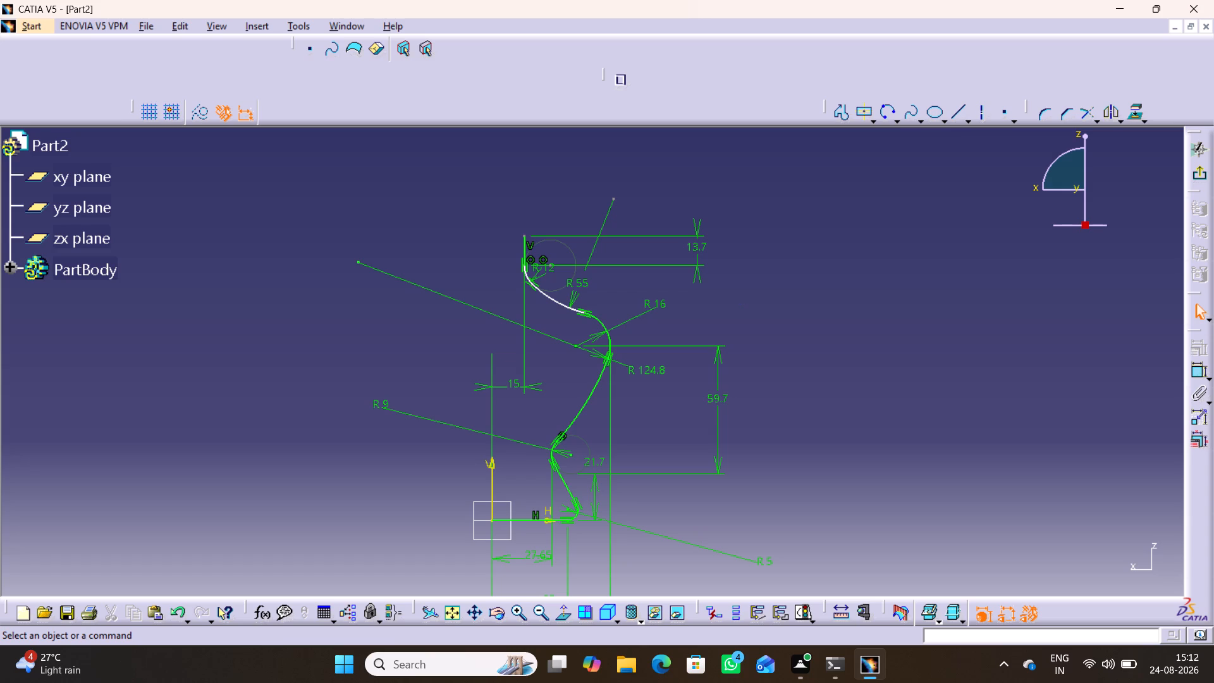
Sketch a three-point arc of about 15 mm radius from the vertical line's top end, curving up and outward to about H 28, V 147.5 mm.
{"action": "middle_click_drag", "start_coordinate": [474, 231], "coordinate": [468, 276]}
{"action": "middle_click_drag", "start_coordinate": [470, 274], "coordinate": [460, 218]}
{"action": "right_click", "coordinate": [470, 274]}
{"action": "middle_click_drag", "start_coordinate": [563, 181], "coordinate": [625, 232]}
{"action": "left_click", "coordinate": [591, 232]}
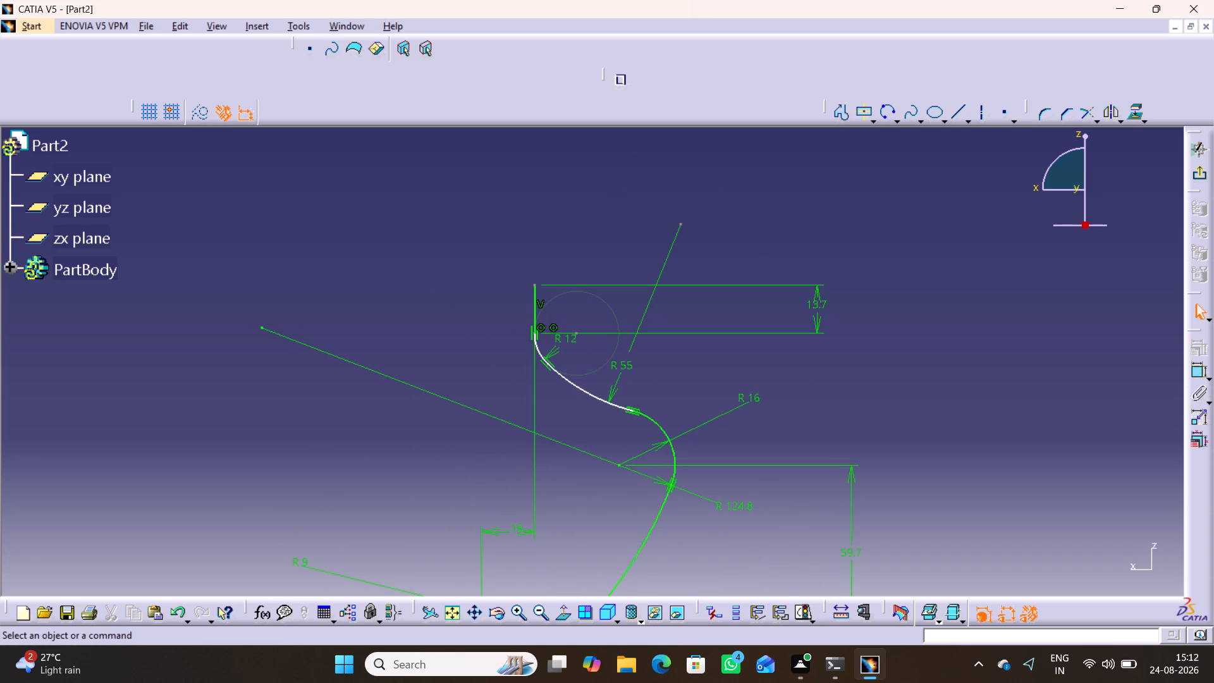
{"action": "left_click", "coordinate": [886, 106]}
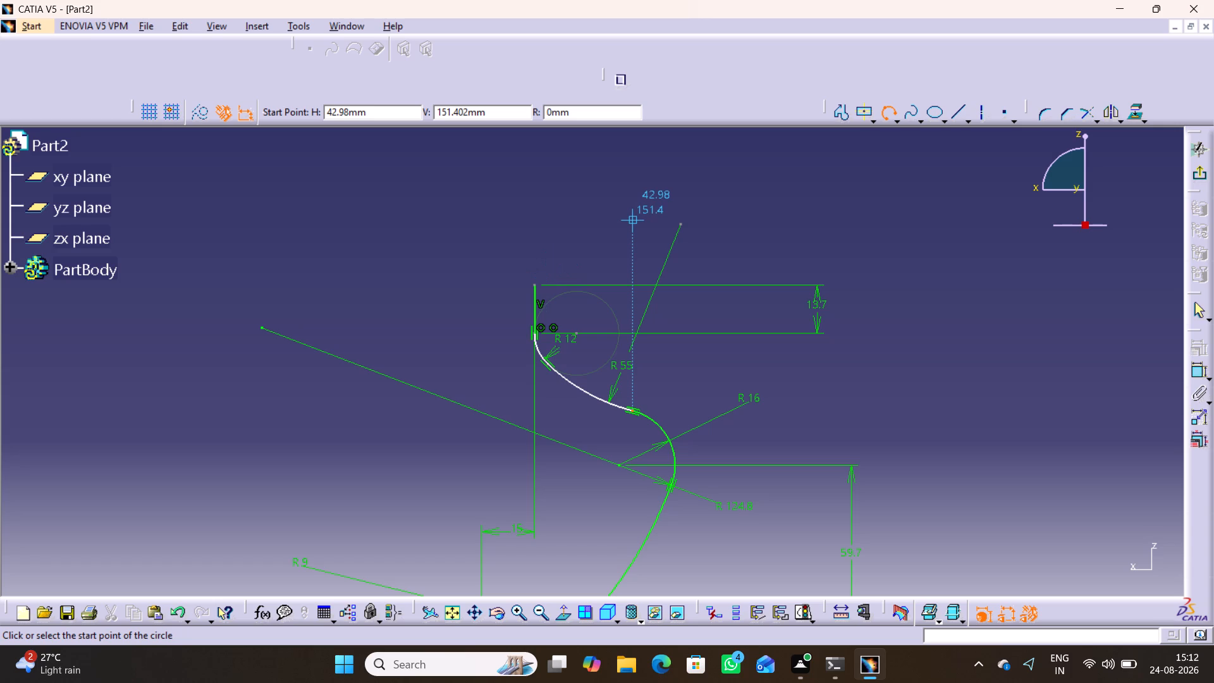
{"action": "left_click", "coordinate": [533, 285]}
{"action": "left_click", "coordinate": [575, 233]}
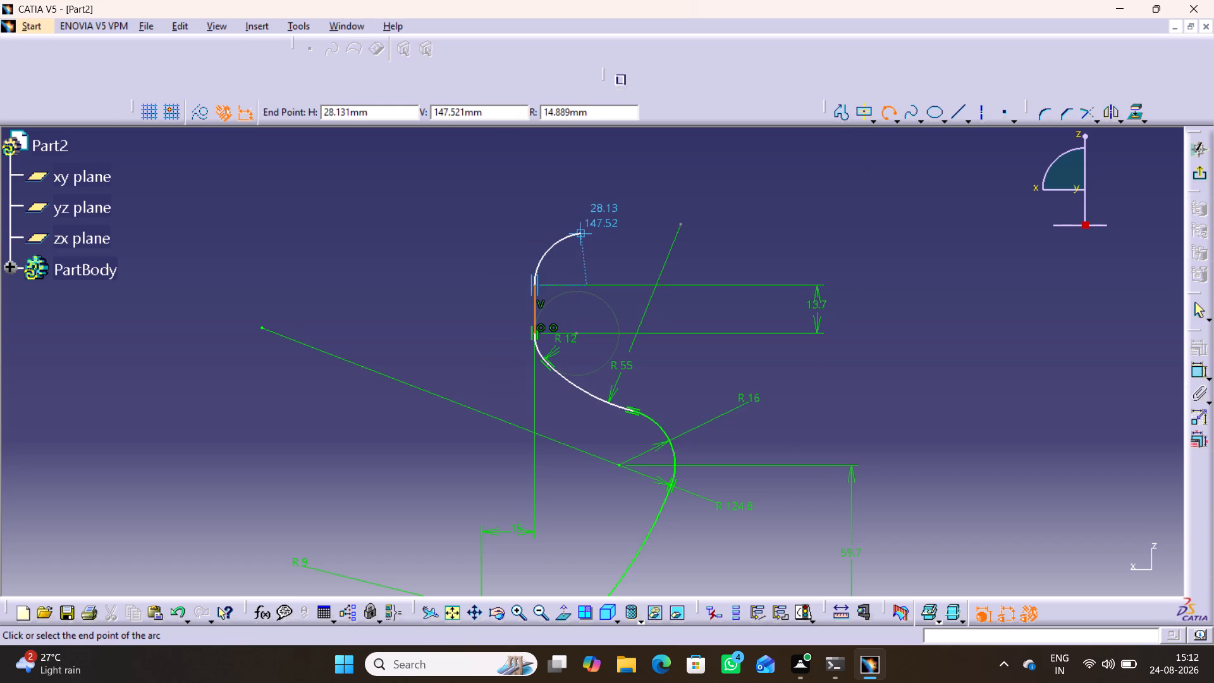
{"action": "left_click", "coordinate": [580, 235]}
{"action": "left_click", "coordinate": [673, 202]}
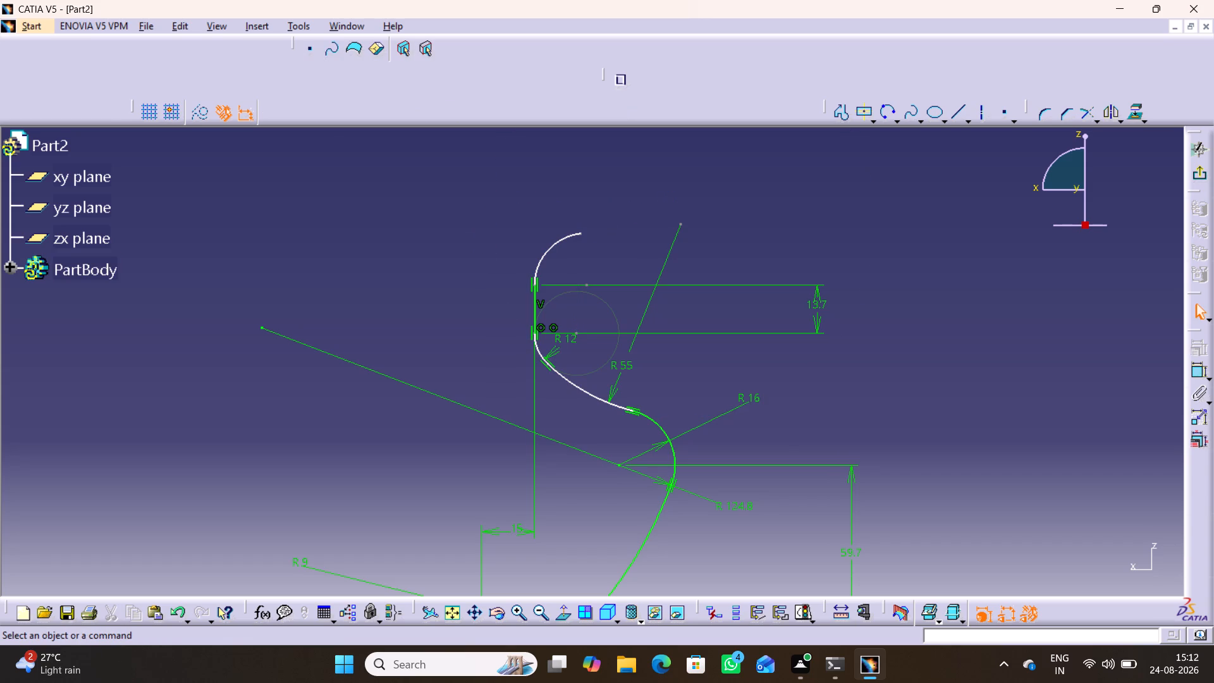
Draw a horizontal elongated hole from the vertical axis at V 151.18 mm, with its second centre at H 36.65 mm and radius about 6.7 mm.
{"action": "left_click", "coordinate": [875, 117]}
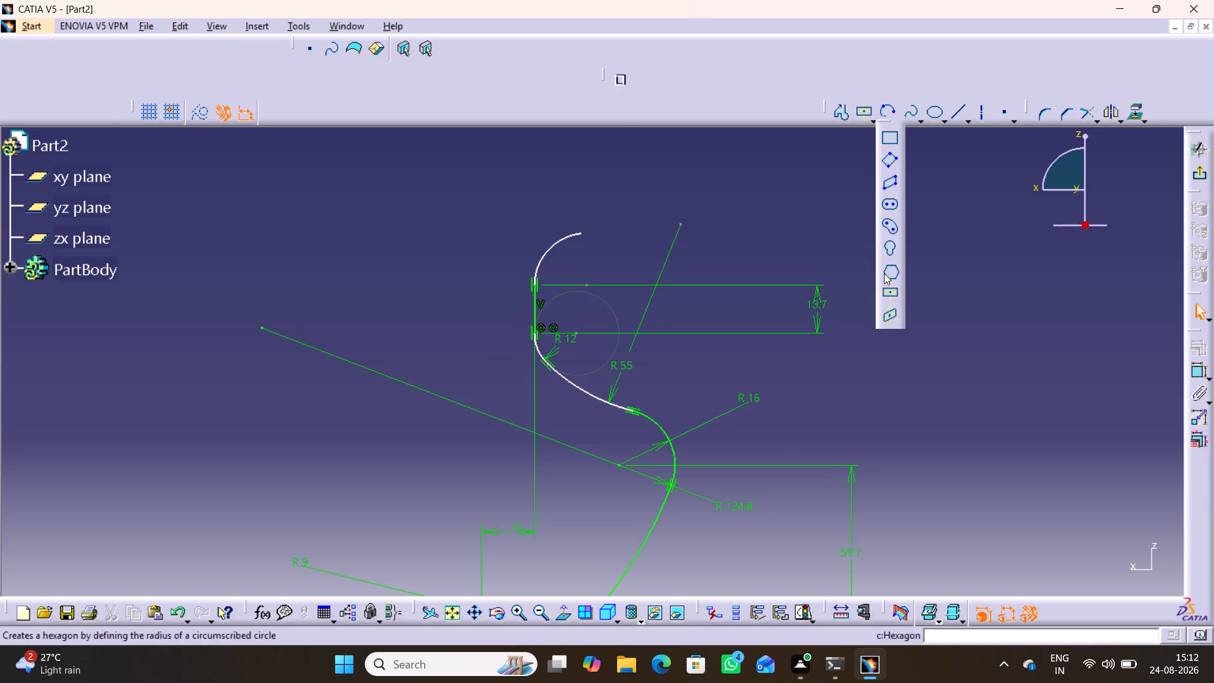
{"action": "left_click", "coordinate": [887, 203]}
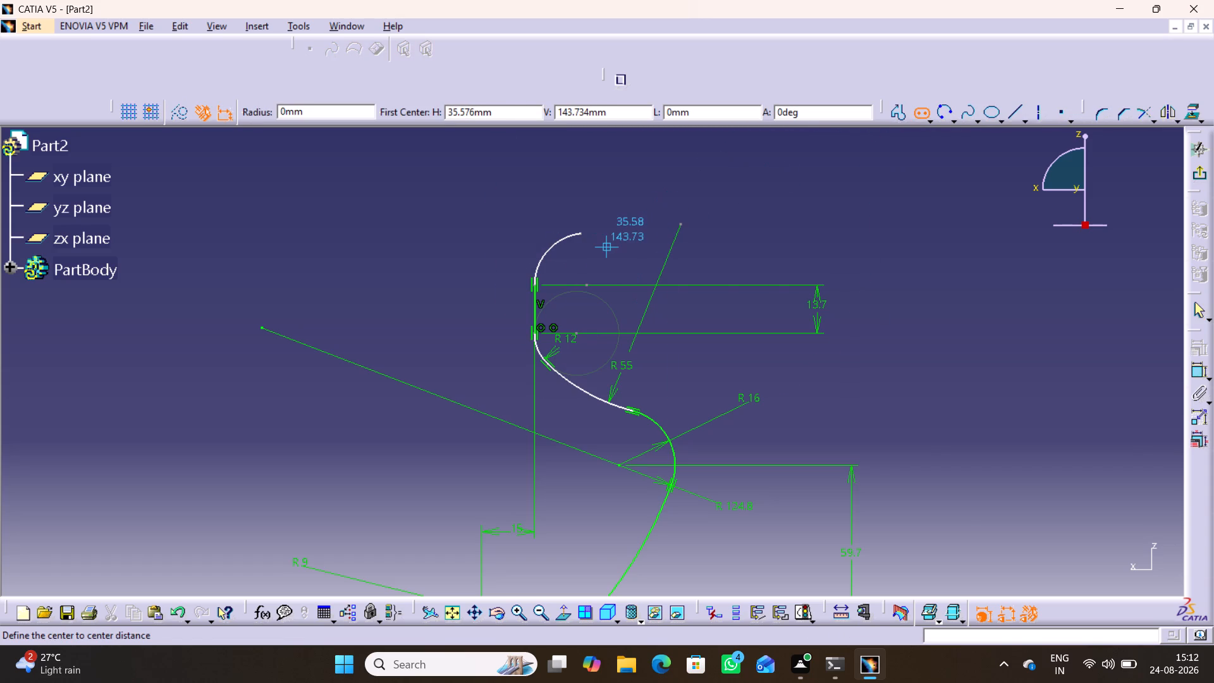
{"action": "middle_click_drag", "start_coordinate": [505, 203], "coordinate": [513, 162]}
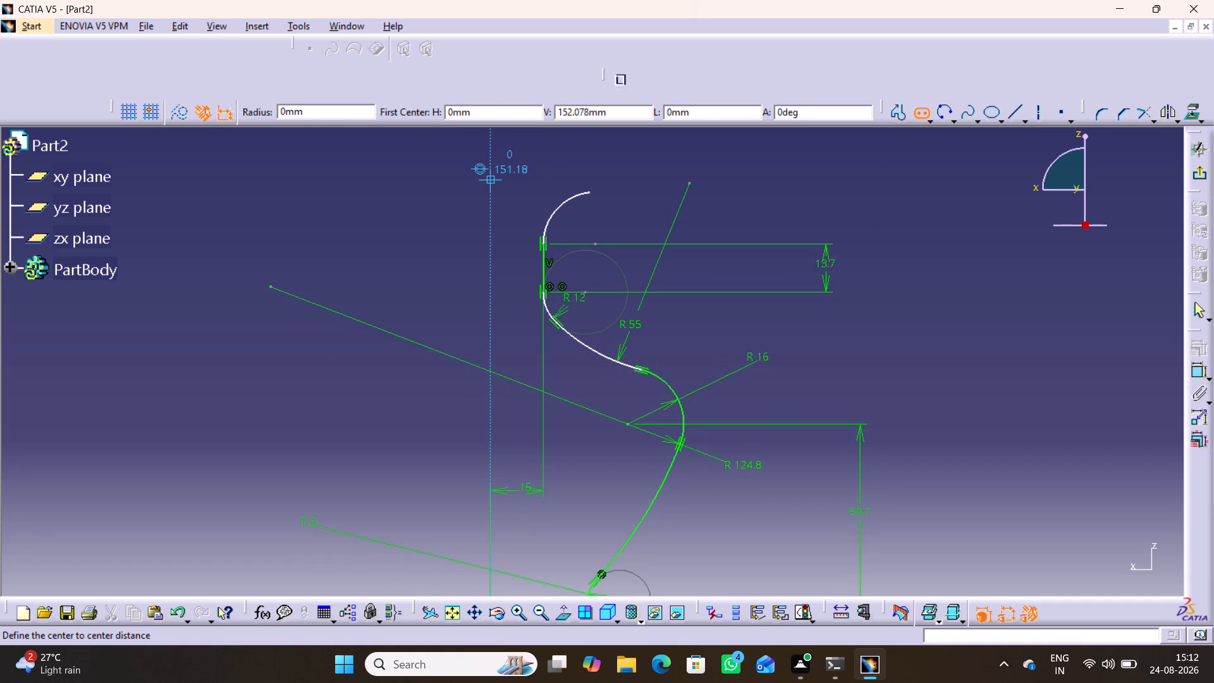
{"action": "left_click", "coordinate": [490, 179]}
{"action": "left_click", "coordinate": [619, 178]}
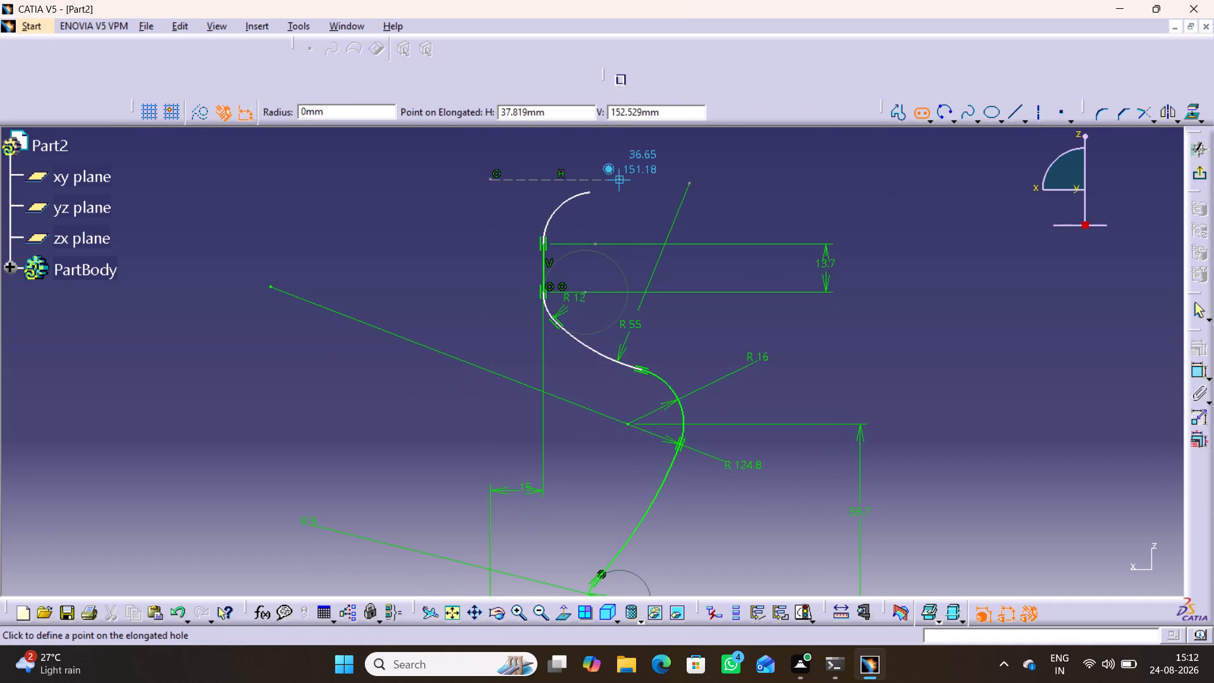
{"action": "left_click", "coordinate": [633, 159]}
{"action": "left_click", "coordinate": [839, 199]}
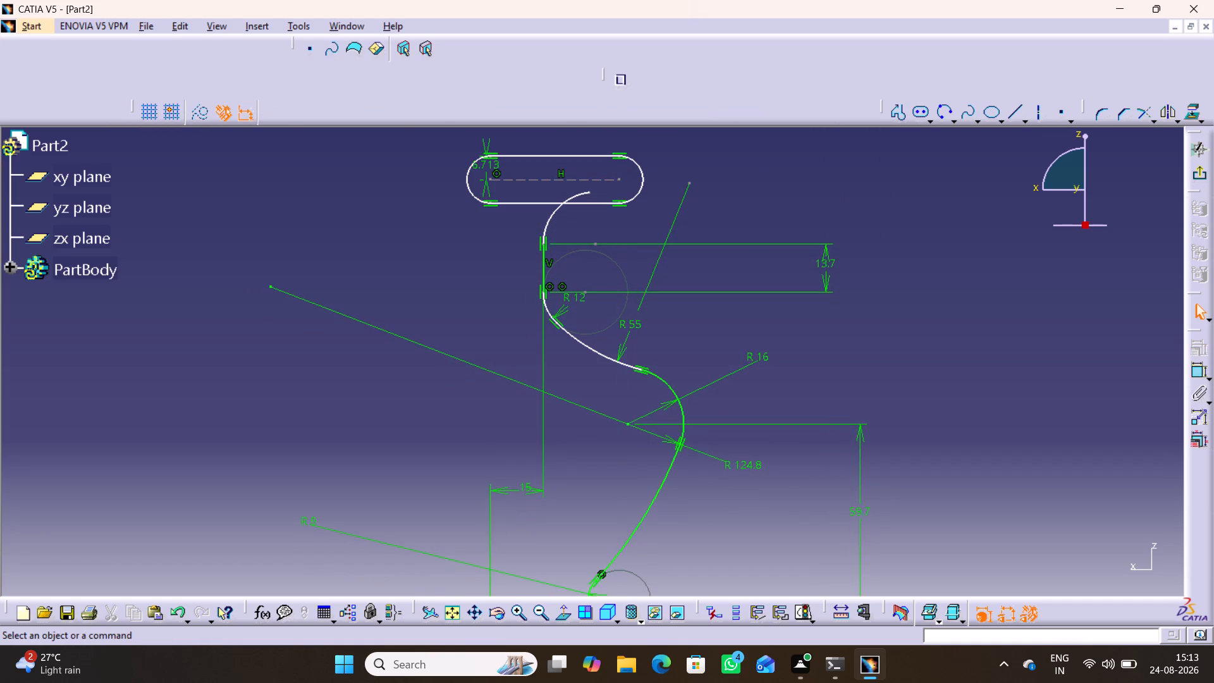
Move the elongated hole up along the vertical axis, clear of the upper arc's free end, stretching its straight length to about 41 mm.
{"action": "left_click", "coordinate": [1198, 369]}
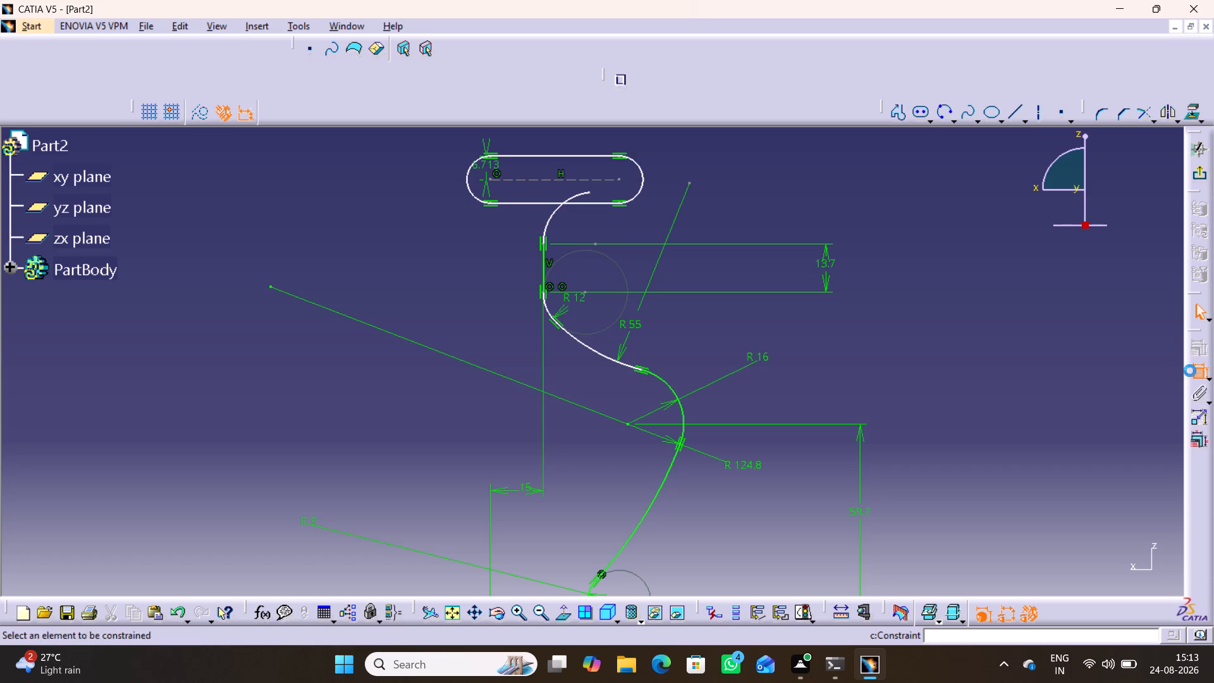
{"action": "left_click", "coordinate": [1198, 371]}
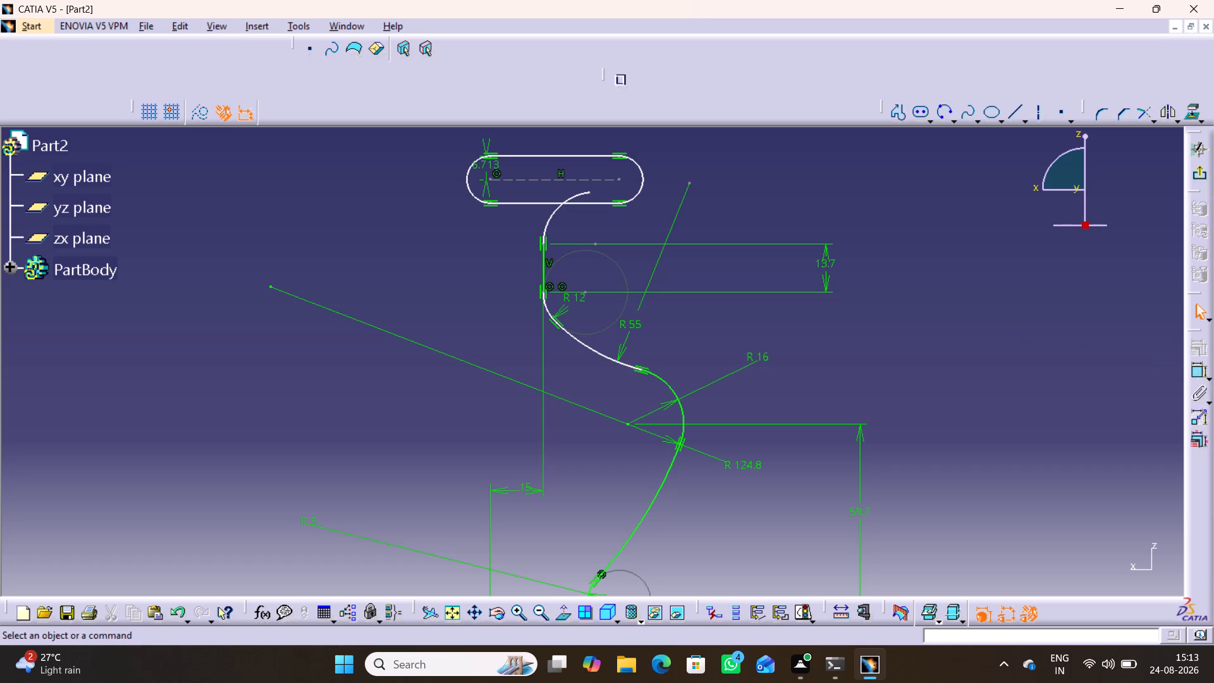
{"action": "left_click", "coordinate": [988, 323]}
{"action": "left_click_drag", "start_coordinate": [534, 180], "coordinate": [547, 149]}
{"action": "left_click", "coordinate": [775, 169]}
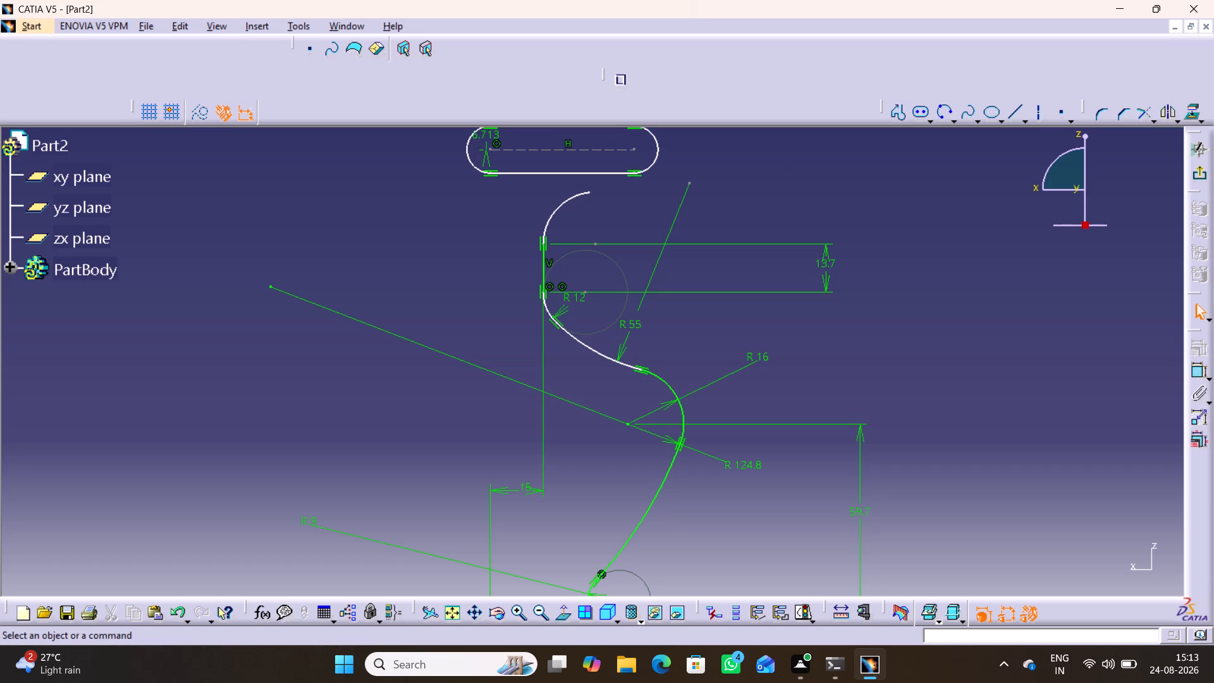
Make the upper arc's free end coincident with the lower straight line of the elongated hole.
{"action": "left_click", "coordinate": [1199, 369]}
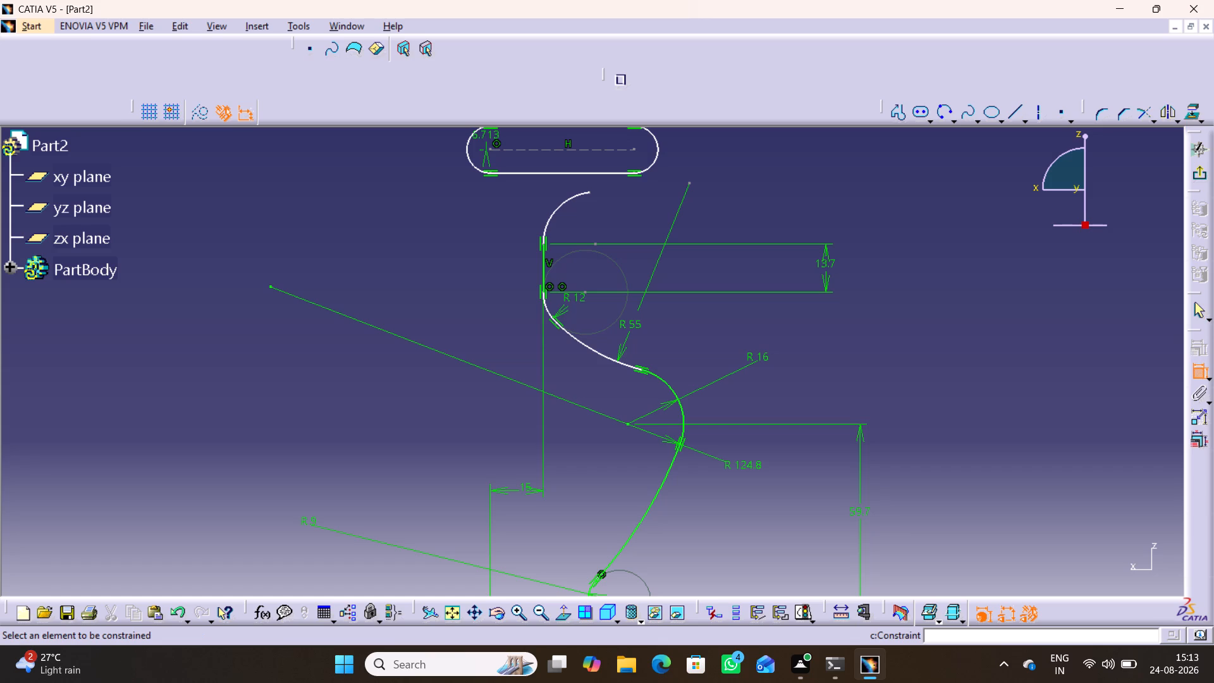
{"action": "left_click", "coordinate": [608, 175]}
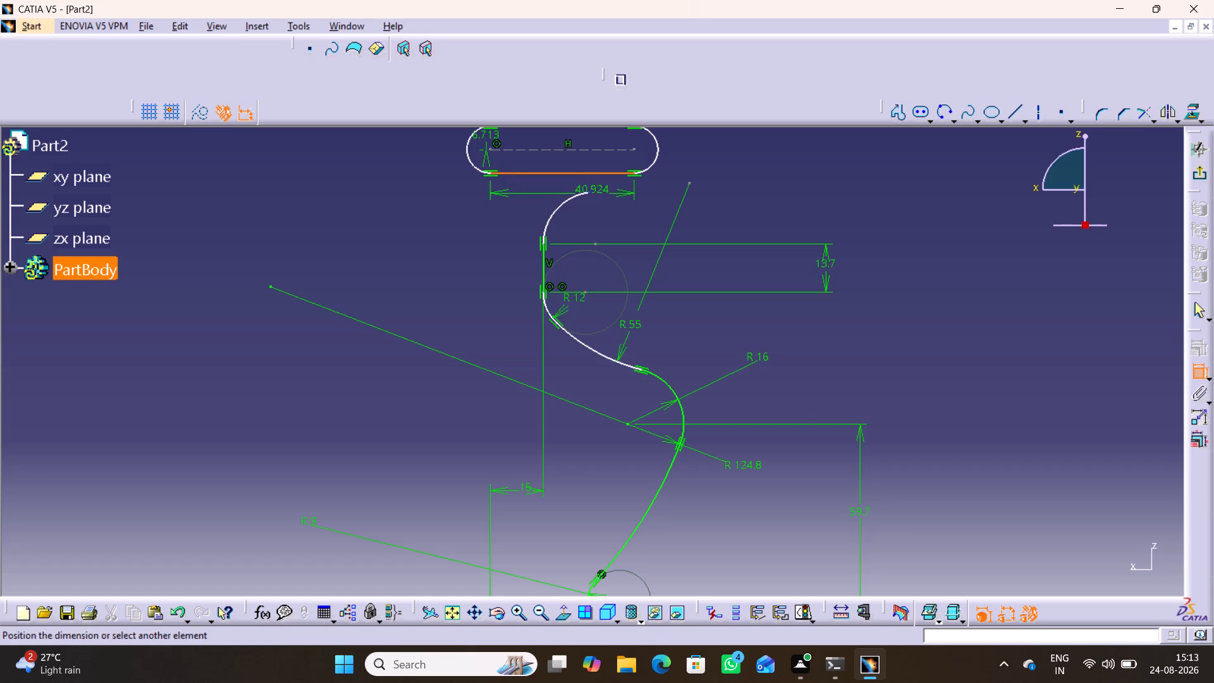
{"action": "left_click", "coordinate": [588, 191]}
{"action": "right_click", "coordinate": [387, 214]}
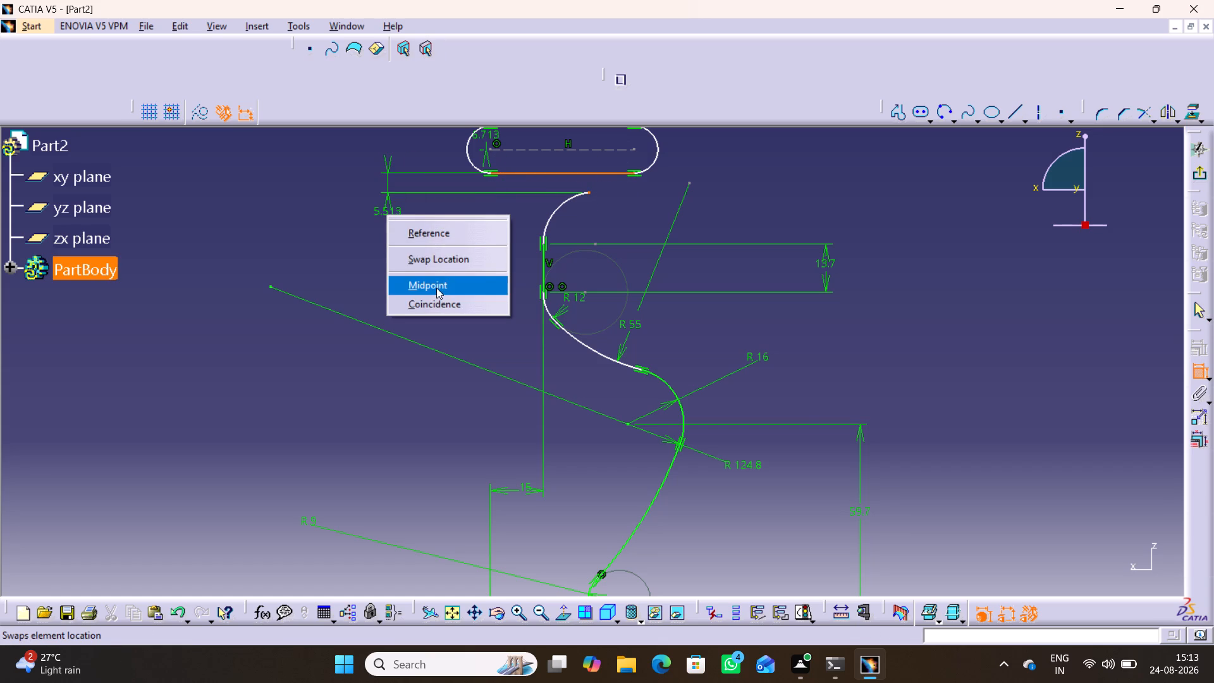
{"action": "left_click", "coordinate": [439, 302]}
{"action": "left_click", "coordinate": [426, 231]}
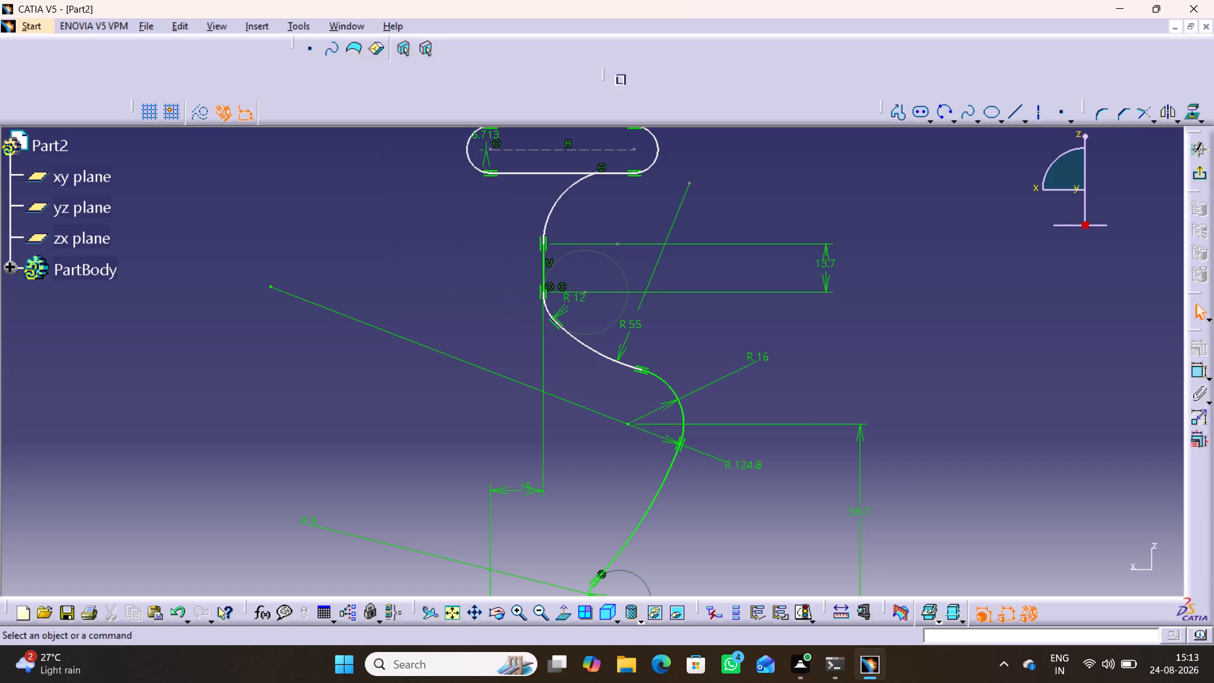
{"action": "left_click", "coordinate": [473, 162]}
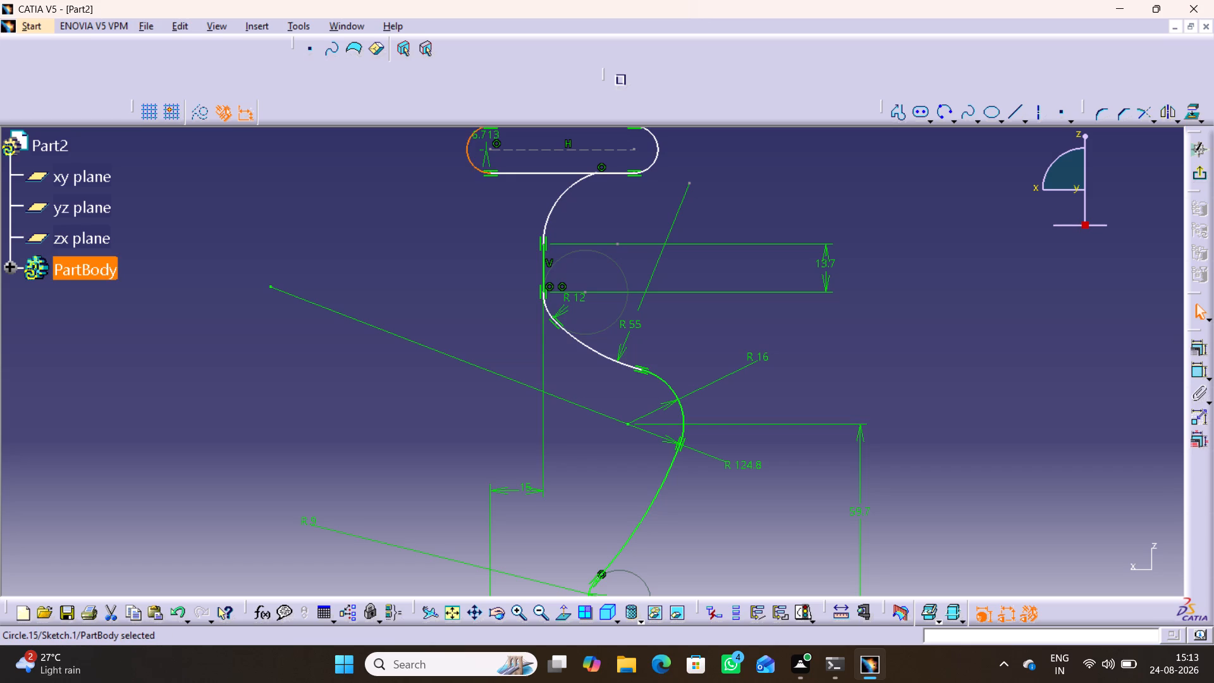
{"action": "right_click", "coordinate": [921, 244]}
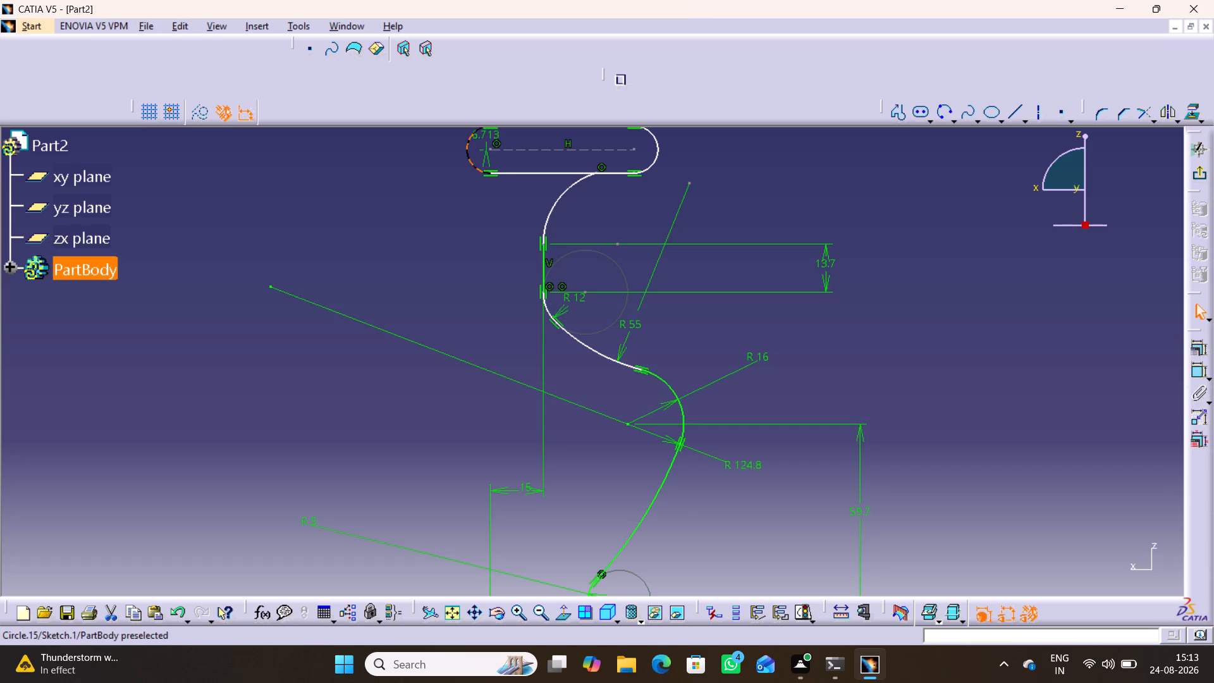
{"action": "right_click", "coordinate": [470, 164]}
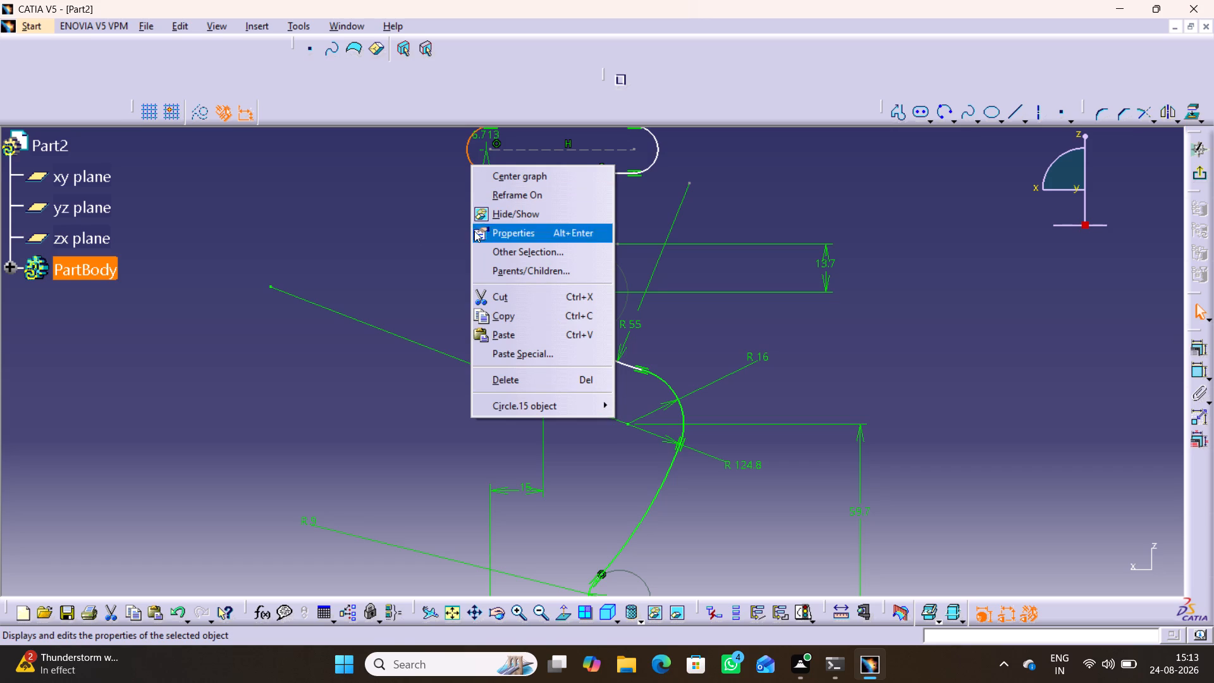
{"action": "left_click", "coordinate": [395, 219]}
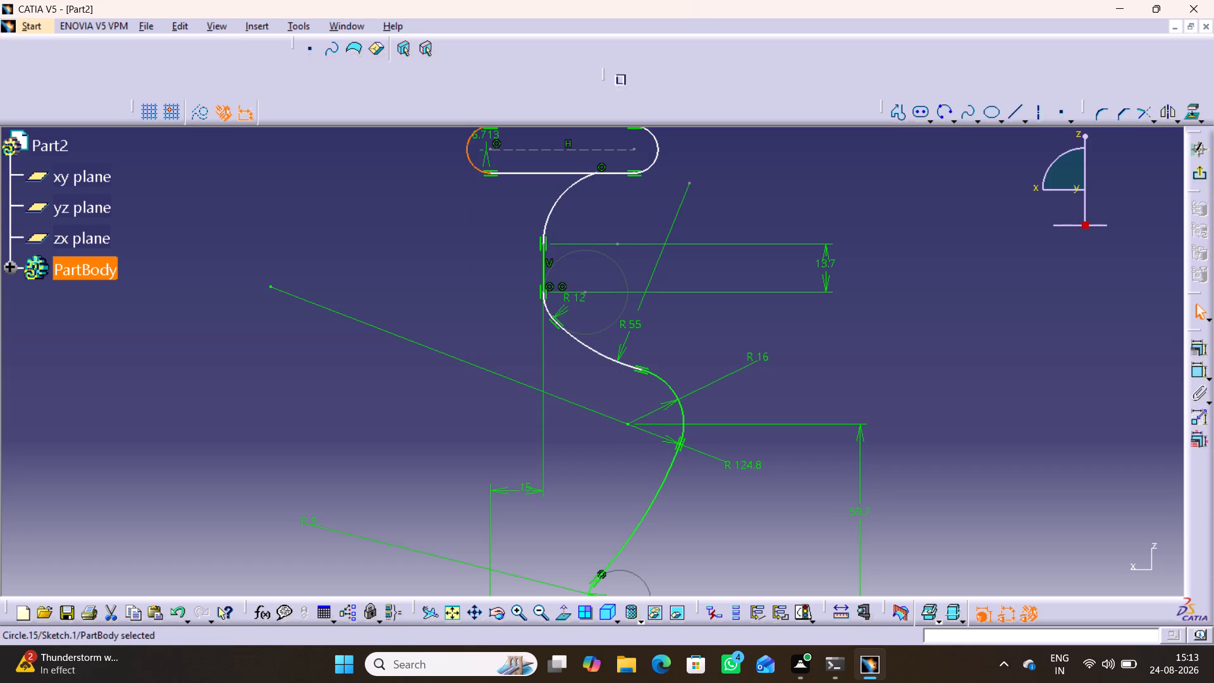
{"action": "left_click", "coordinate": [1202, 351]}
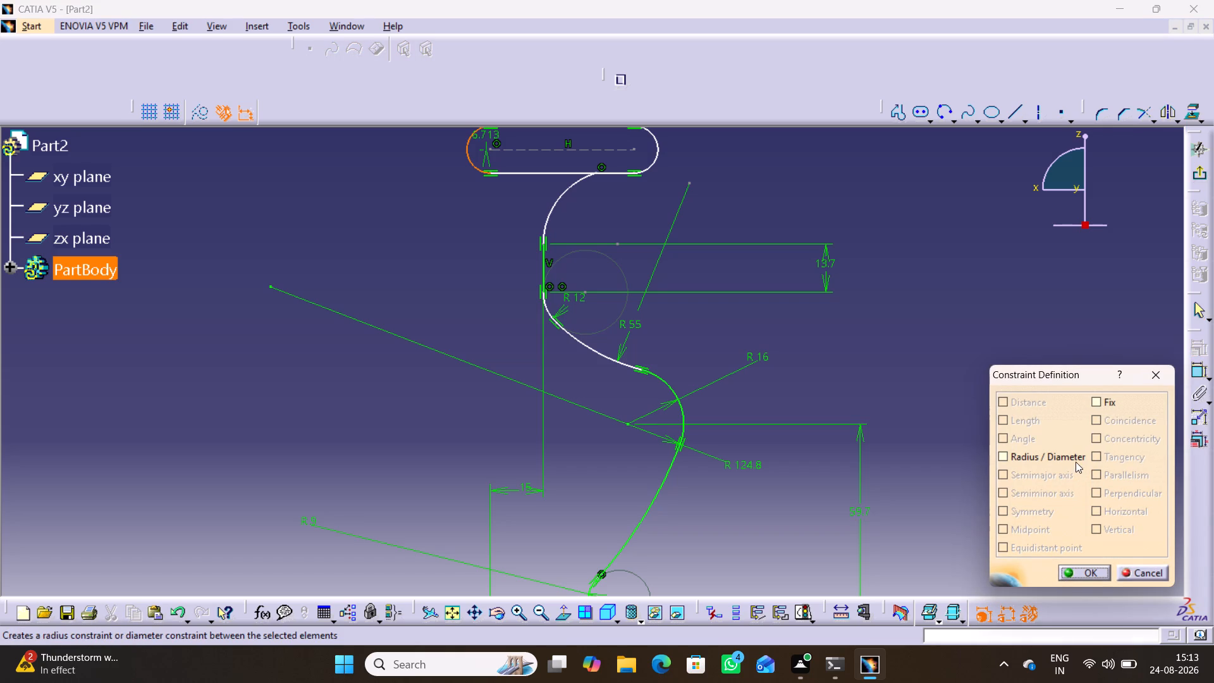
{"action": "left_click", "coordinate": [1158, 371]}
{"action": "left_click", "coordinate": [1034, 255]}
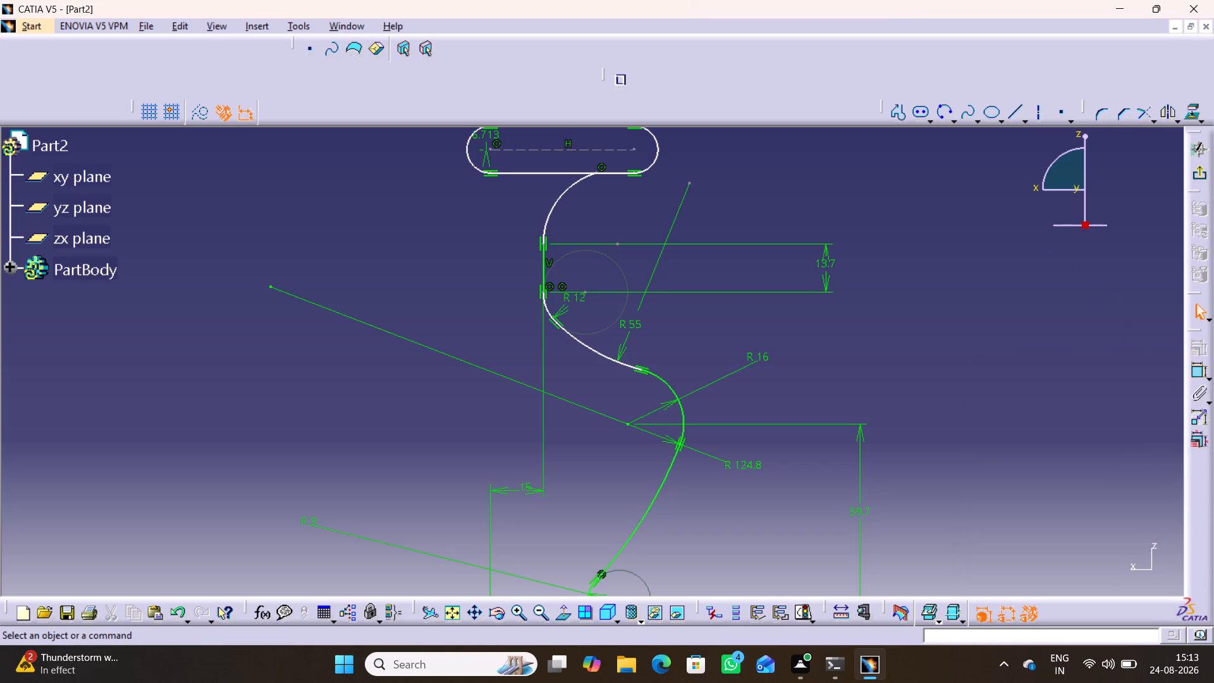
Delete the semicircular end of the elongated hole at the vertical axis, leaving its outer rounded end.
{"action": "right_click", "coordinate": [470, 166]}
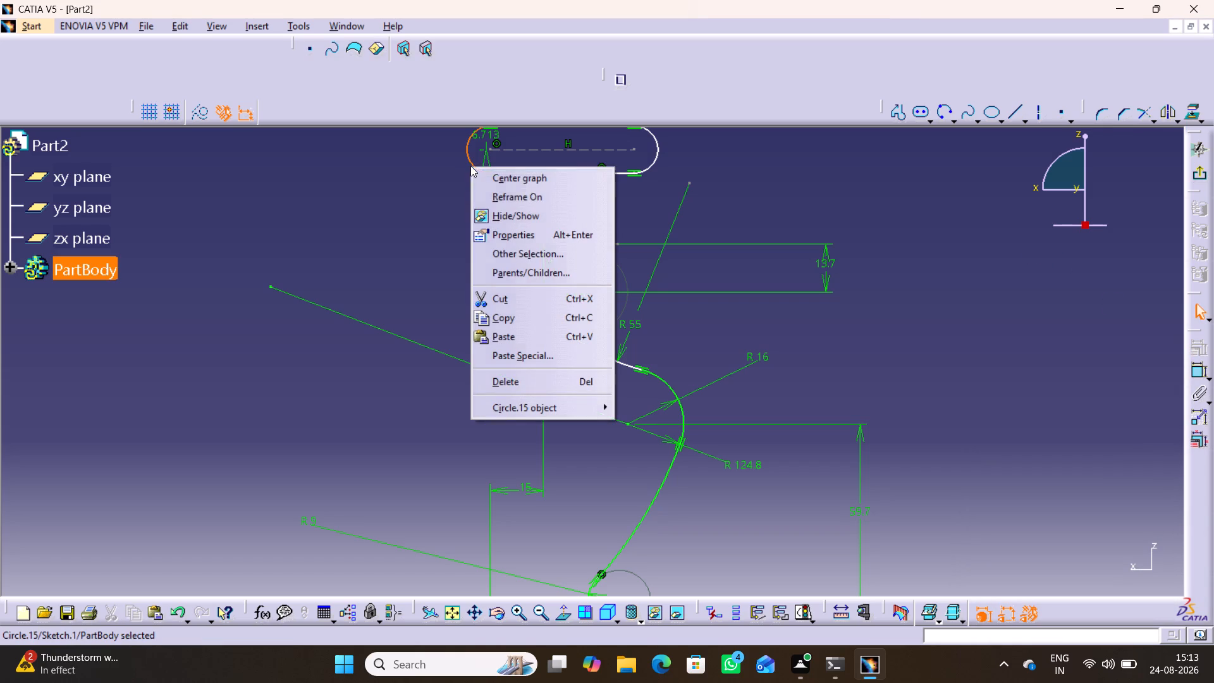
{"action": "left_click", "coordinate": [527, 381]}
{"action": "left_click", "coordinate": [881, 347]}
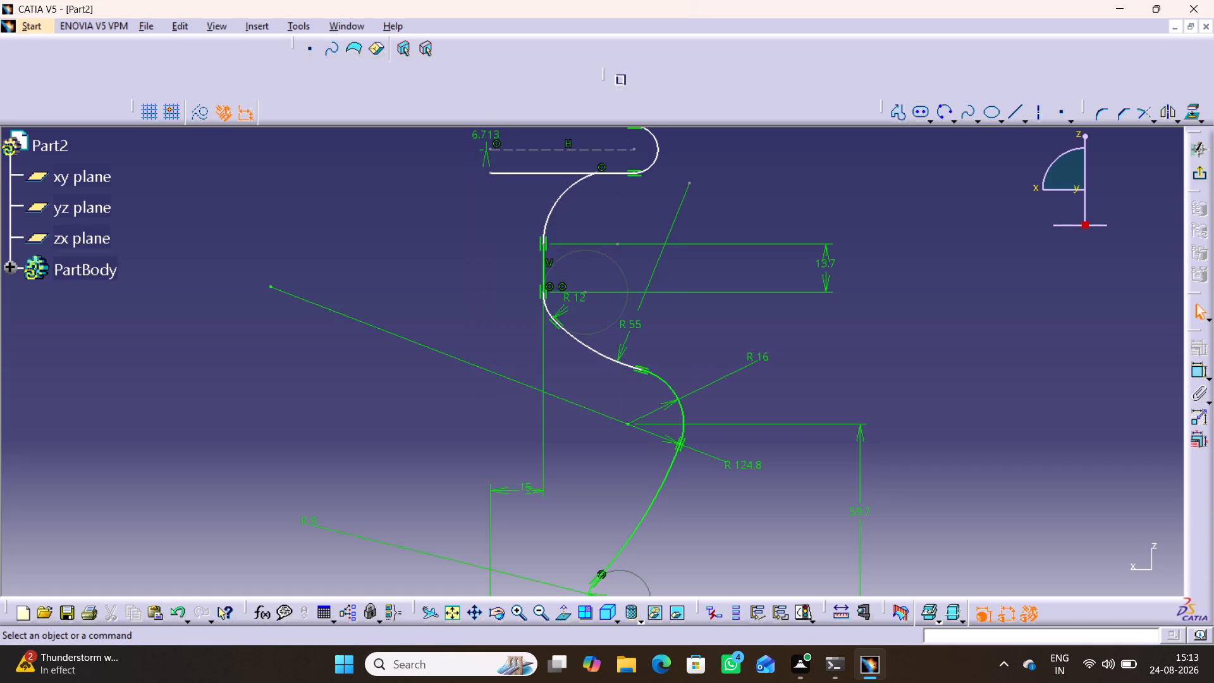
Draw a sketch axis joining the open inner ends of the rim's upper and lower straight lines.
{"action": "middle_click_drag", "start_coordinate": [644, 202], "coordinate": [619, 269]}
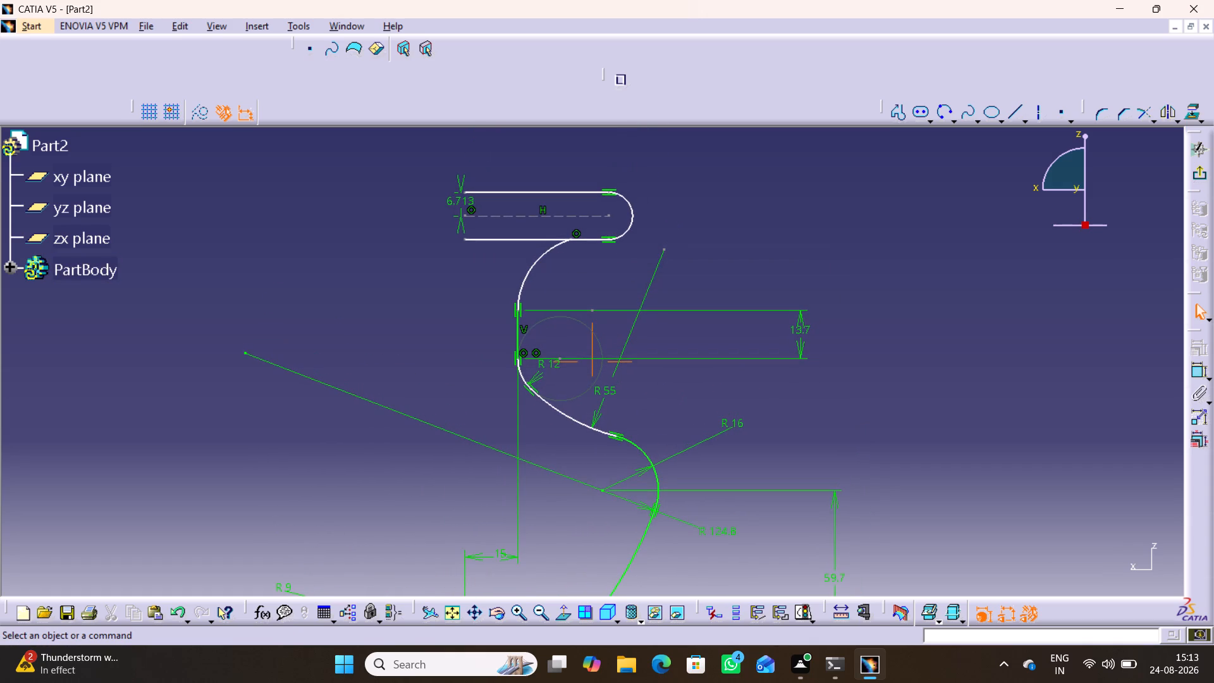
{"action": "left_click", "coordinate": [745, 209]}
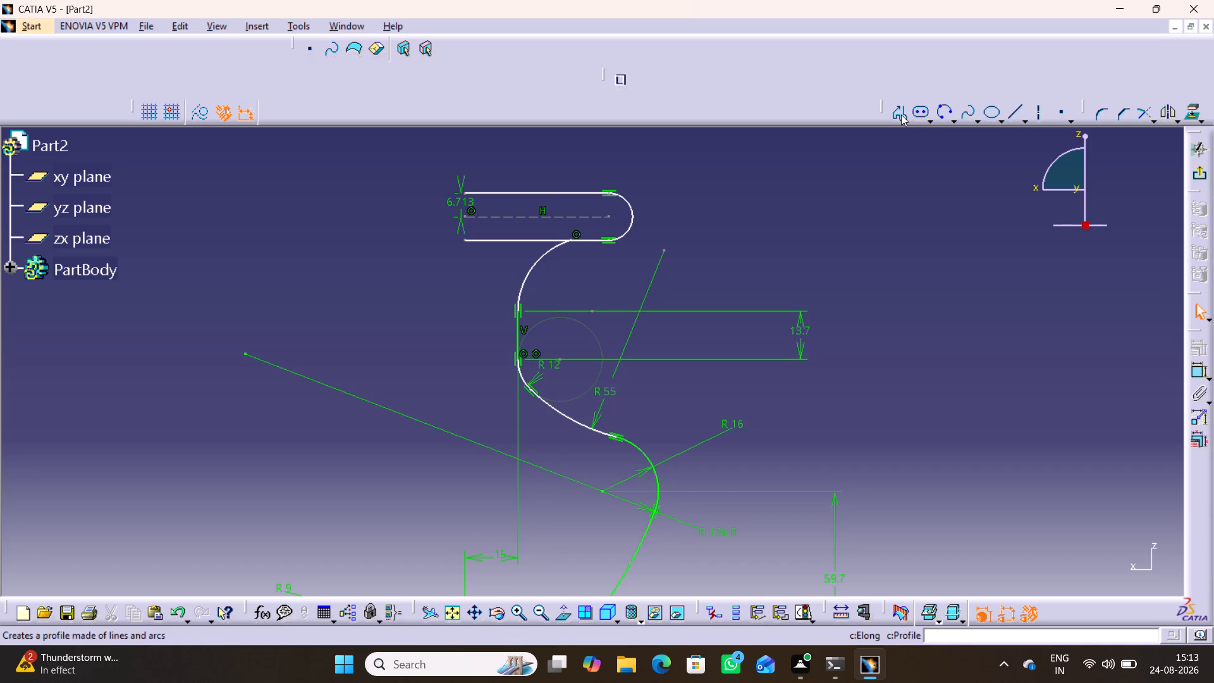
{"action": "left_click", "coordinate": [1041, 111]}
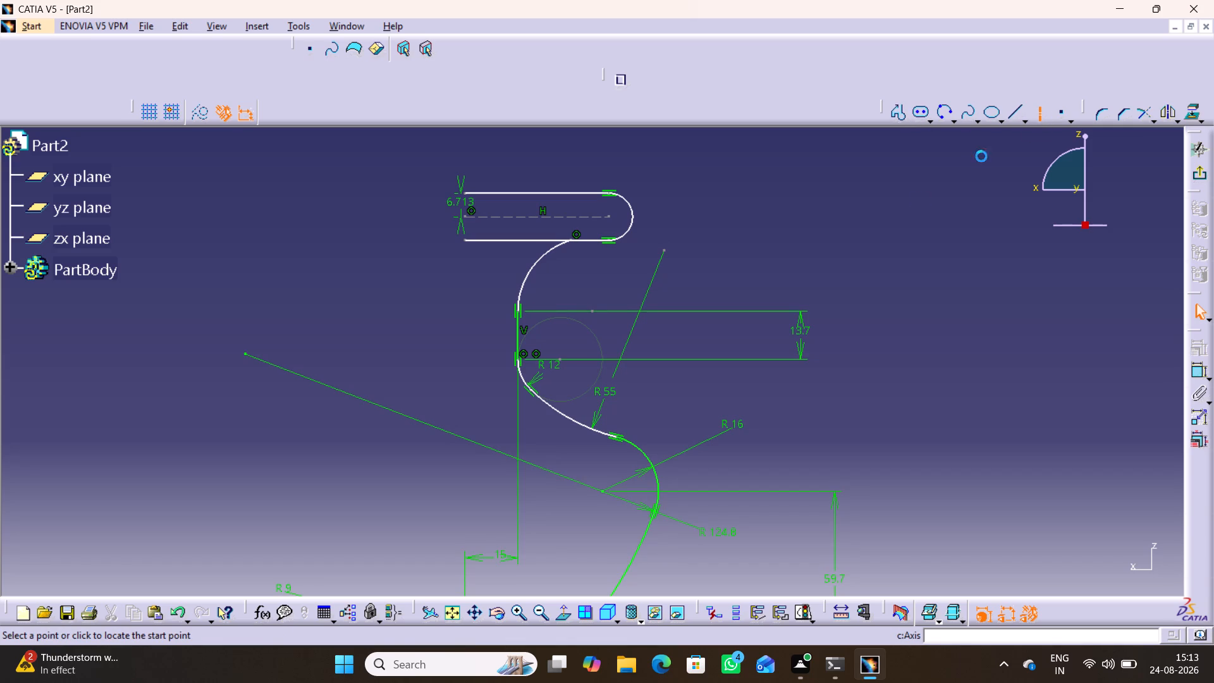
{"action": "left_click", "coordinate": [462, 193]}
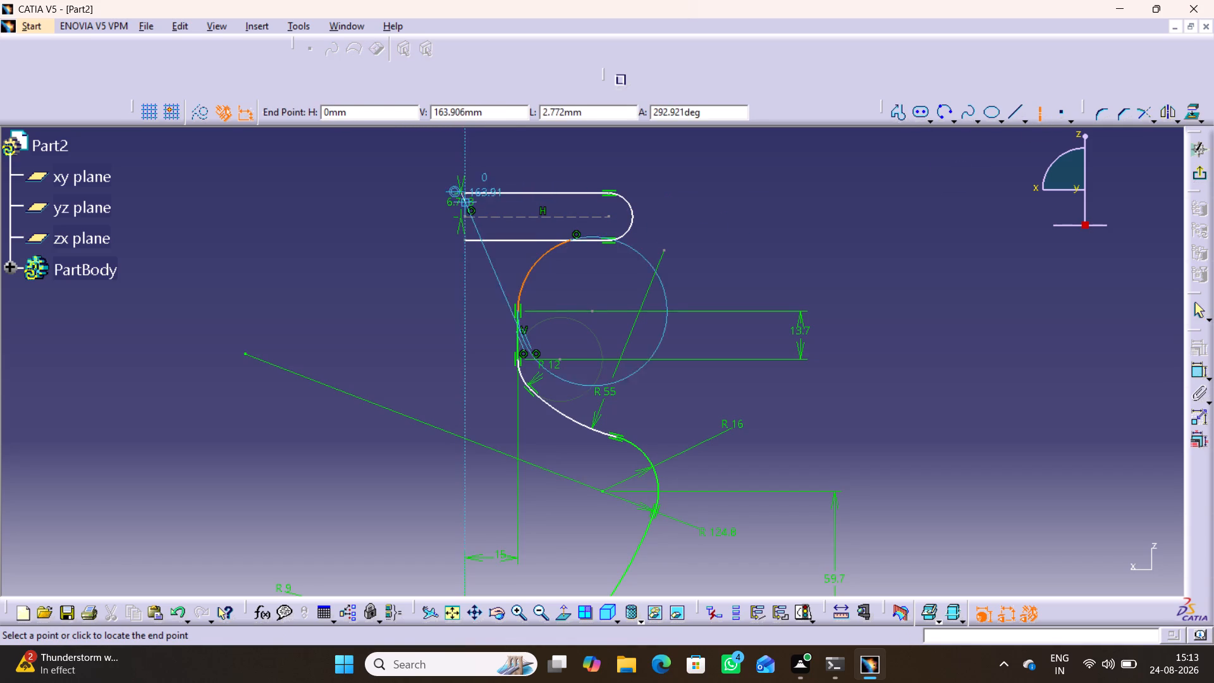
{"action": "left_click", "coordinate": [463, 242]}
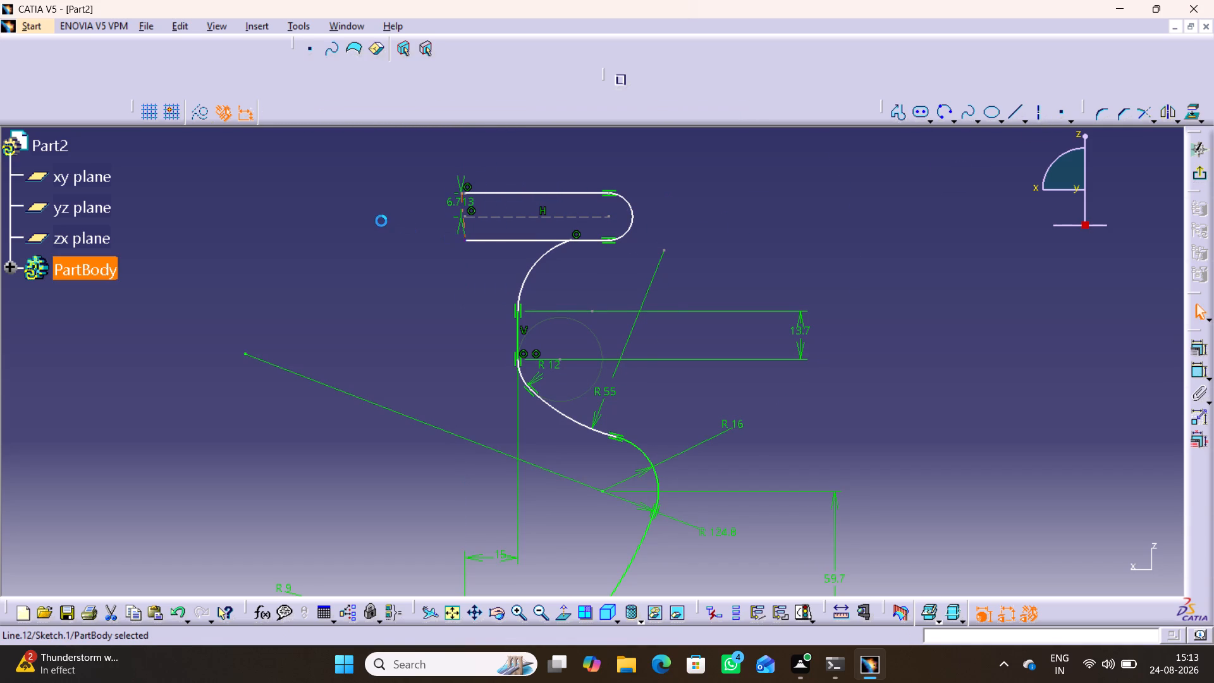
{"action": "right_click", "coordinate": [372, 218]}
{"action": "left_click", "coordinate": [451, 266]}
Apply a vertical constraint to the short axis line closing the inner end of the rim.
{"action": "middle_click_drag", "start_coordinate": [467, 258], "coordinate": [472, 264]}
{"action": "right_click_drag", "start_coordinate": [467, 262], "coordinate": [472, 264]}
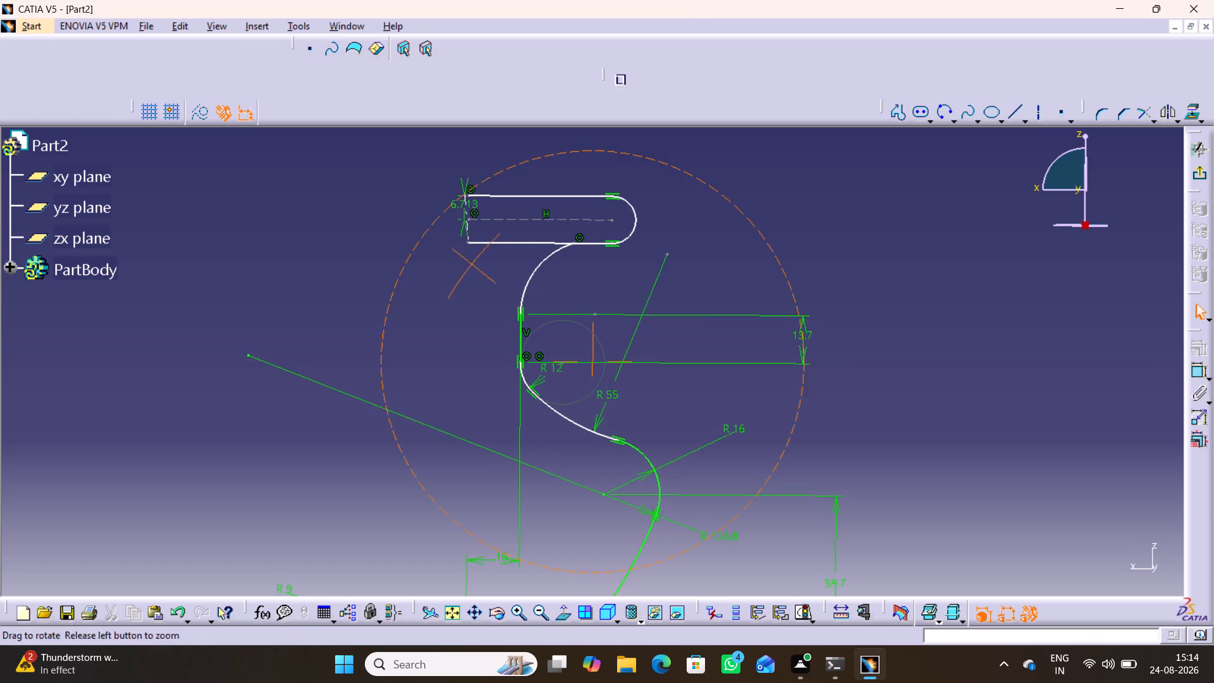
{"action": "right_click_drag", "start_coordinate": [472, 264], "coordinate": [474, 264]}
{"action": "middle_click_drag", "start_coordinate": [472, 264], "coordinate": [464, 216]}
{"action": "middle_click_drag", "start_coordinate": [428, 228], "coordinate": [454, 311]}
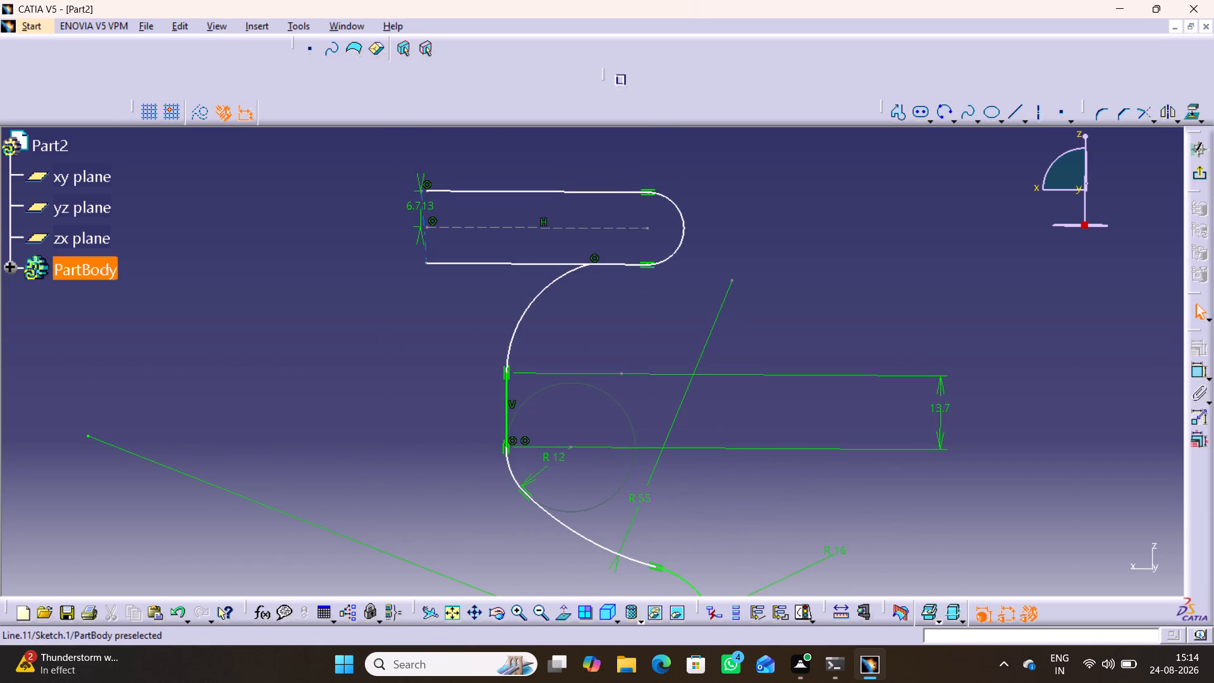
{"action": "left_click", "coordinate": [424, 253]}
{"action": "left_click", "coordinate": [1198, 347]}
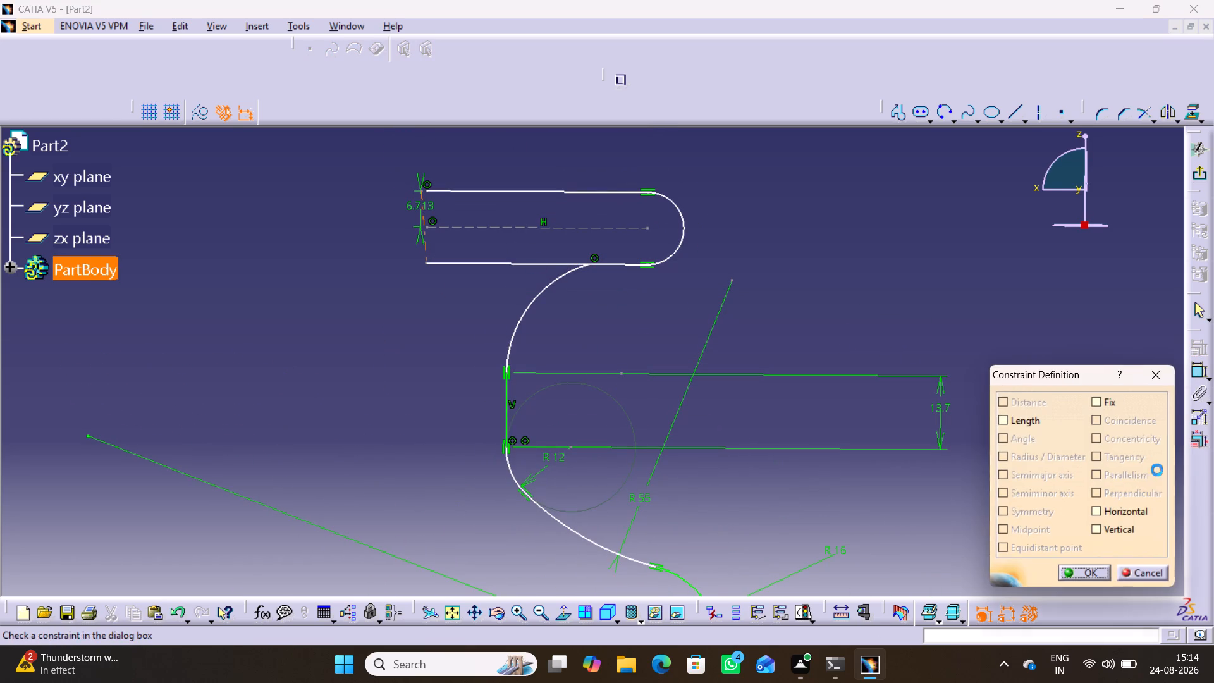
{"action": "left_click", "coordinate": [1125, 526]}
{"action": "left_click", "coordinate": [1089, 572]}
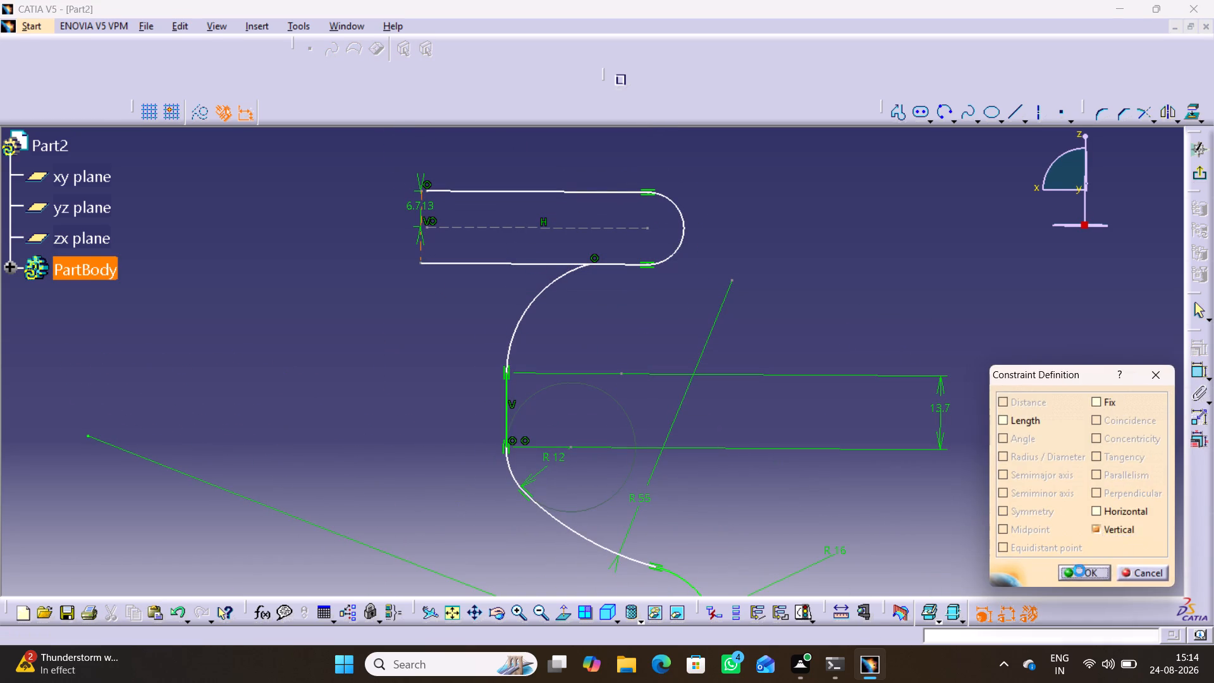
{"action": "left_click", "coordinate": [986, 352]}
Apply a horizontal constraint to the rim's lower straight line.
{"action": "middle_click_drag", "start_coordinate": [699, 260], "coordinate": [702, 228]}
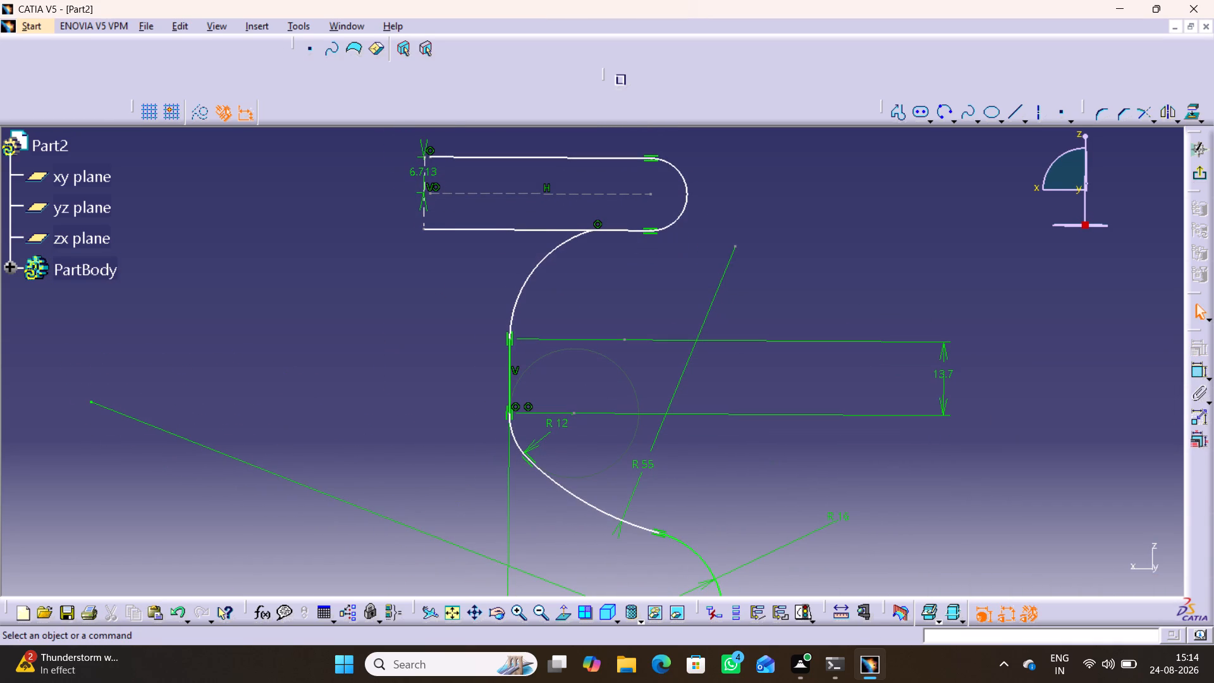
{"action": "left_click", "coordinate": [626, 229]}
{"action": "left_click", "coordinate": [1192, 343]}
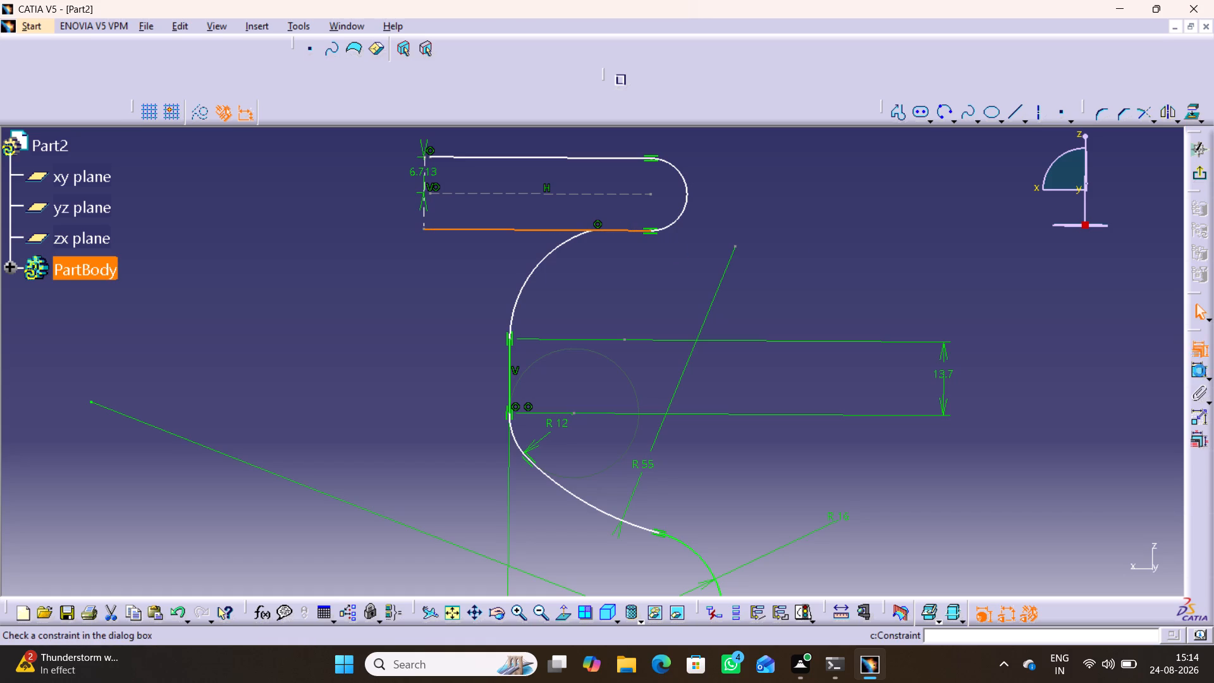
{"action": "left_click", "coordinate": [1132, 515]}
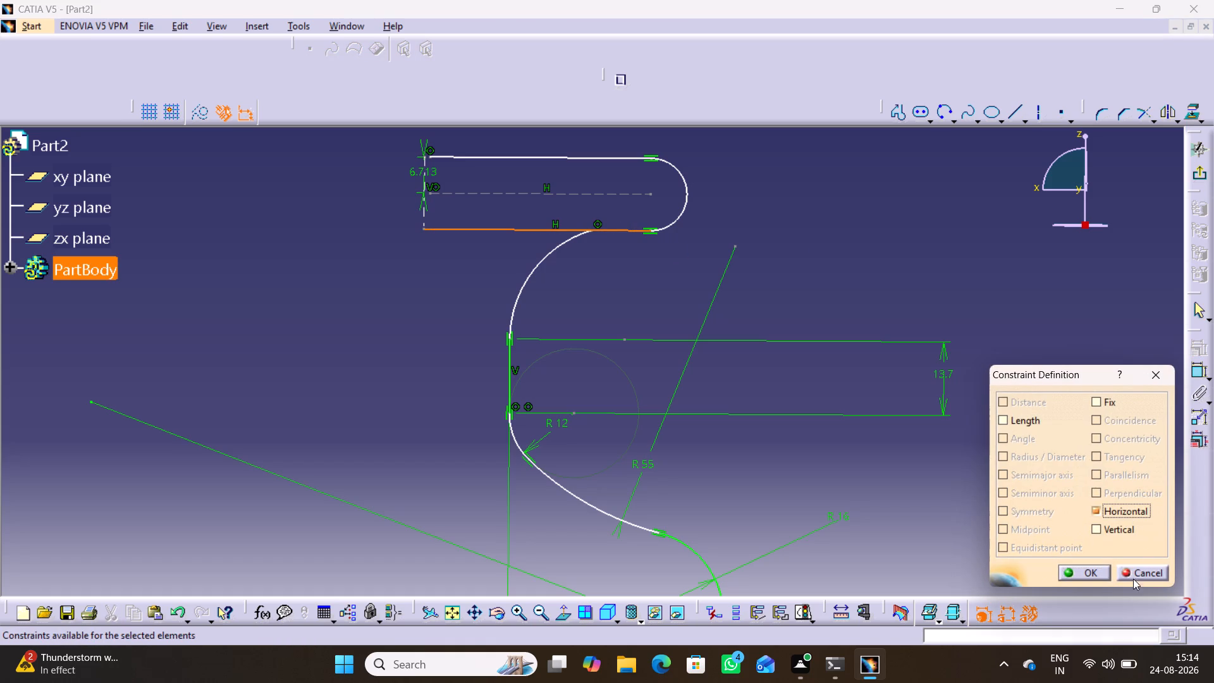
{"action": "left_click", "coordinate": [1074, 569]}
{"action": "left_click", "coordinate": [864, 257]}
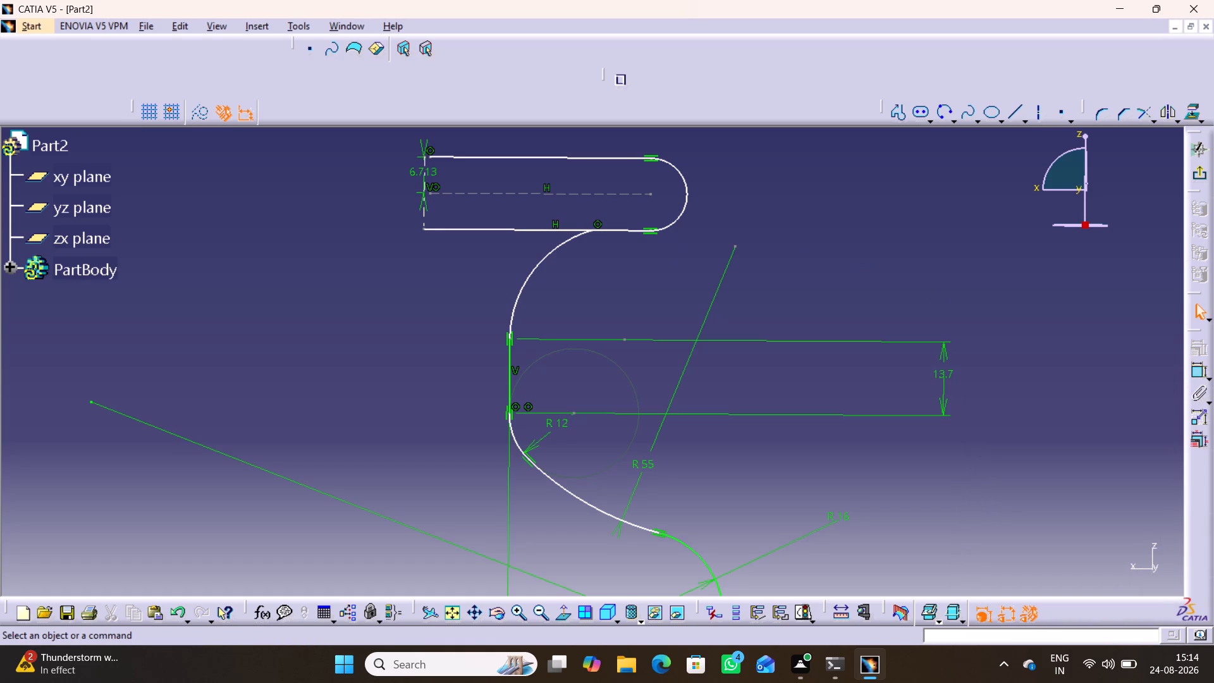
Examine the whole profile and the junction between the flared arc and the rounded rim.
{"action": "middle_click_drag", "start_coordinate": [862, 264], "coordinate": [907, 372]}
{"action": "right_click", "coordinate": [862, 264]}
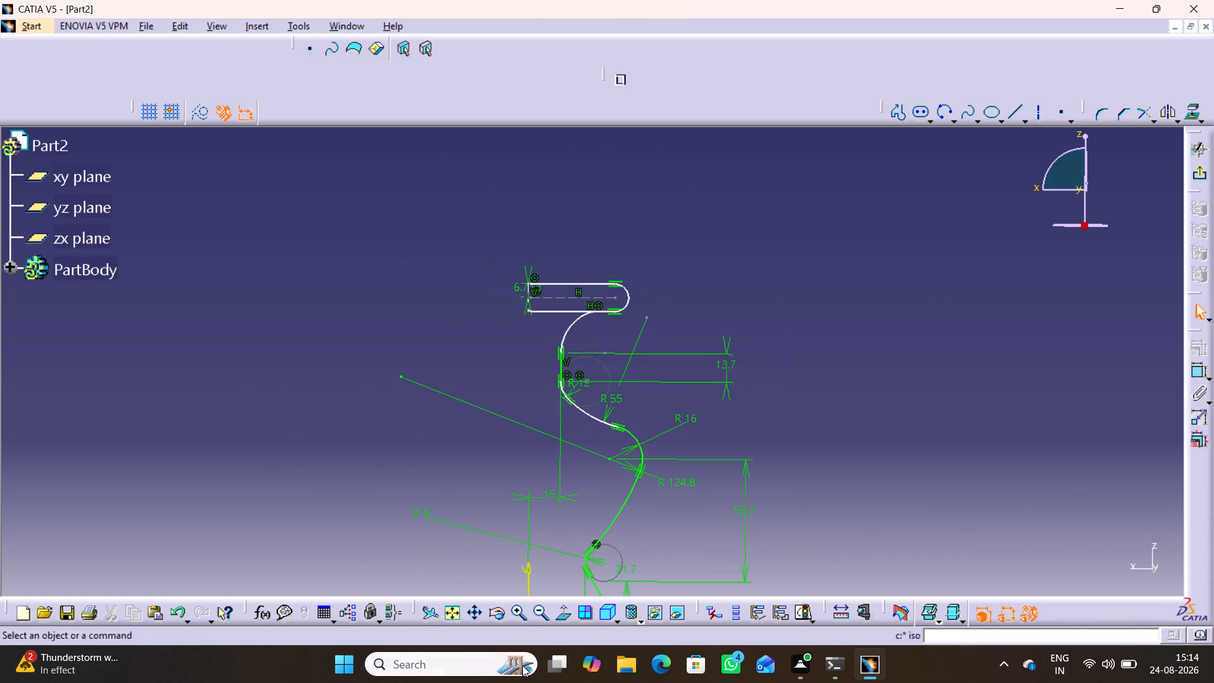
{"action": "left_click", "coordinate": [451, 615]}
{"action": "middle_click_drag", "start_coordinate": [711, 513], "coordinate": [712, 439]}
{"action": "right_click", "coordinate": [711, 513]}
{"action": "middle_click_drag", "start_coordinate": [716, 350], "coordinate": [681, 562]}
{"action": "middle_click_drag", "start_coordinate": [644, 398], "coordinate": [649, 362]}
{"action": "right_click", "coordinate": [644, 398]}
{"action": "middle_click_drag", "start_coordinate": [665, 292], "coordinate": [646, 483]}
{"action": "middle_click_drag", "start_coordinate": [583, 468], "coordinate": [586, 418]}
{"action": "right_click", "coordinate": [583, 468]}
{"action": "middle_click_drag", "start_coordinate": [567, 494], "coordinate": [635, 345]}
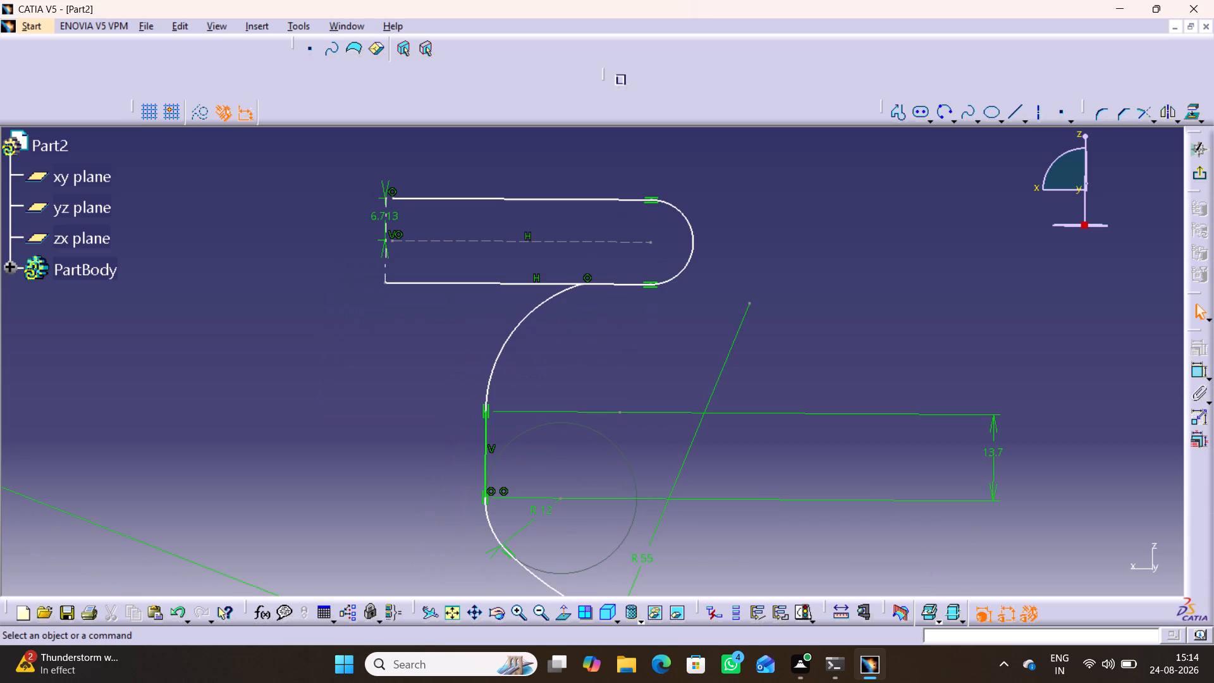
Dimension the radius of the flared arc beneath the rim and set it to 12 mm.
{"action": "left_click", "coordinate": [1198, 372]}
{"action": "left_click", "coordinate": [519, 324]}
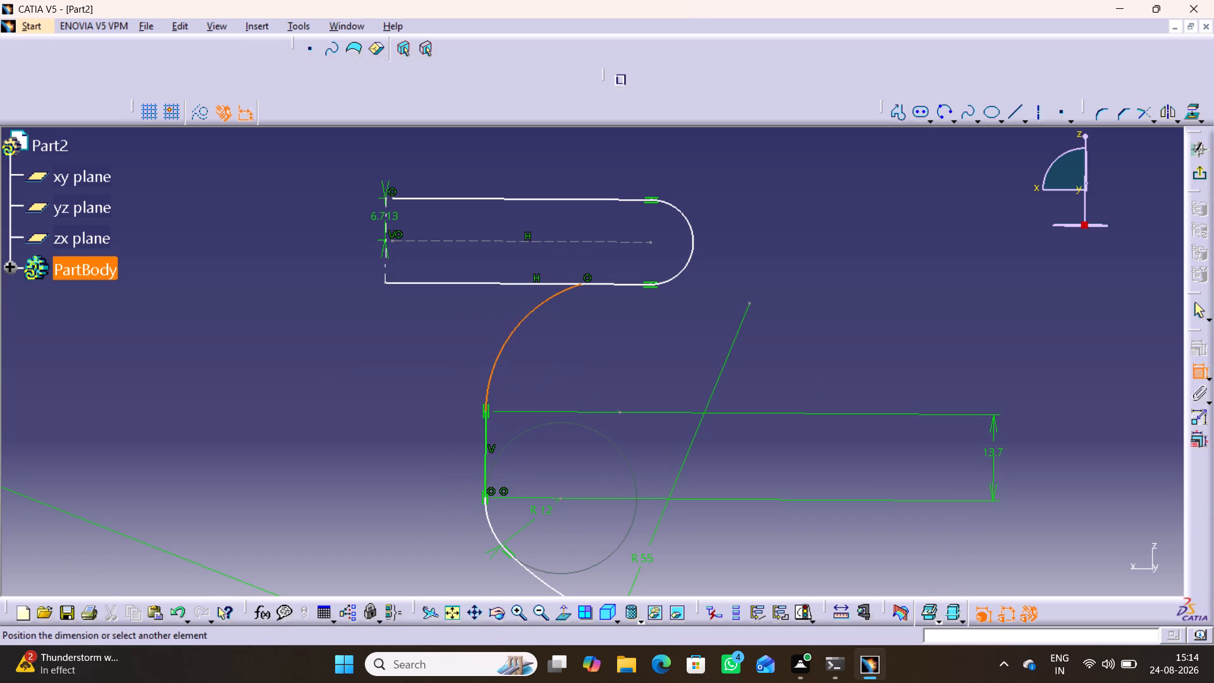
{"action": "left_click", "coordinate": [568, 353]}
{"action": "double_click", "coordinate": [565, 348]}
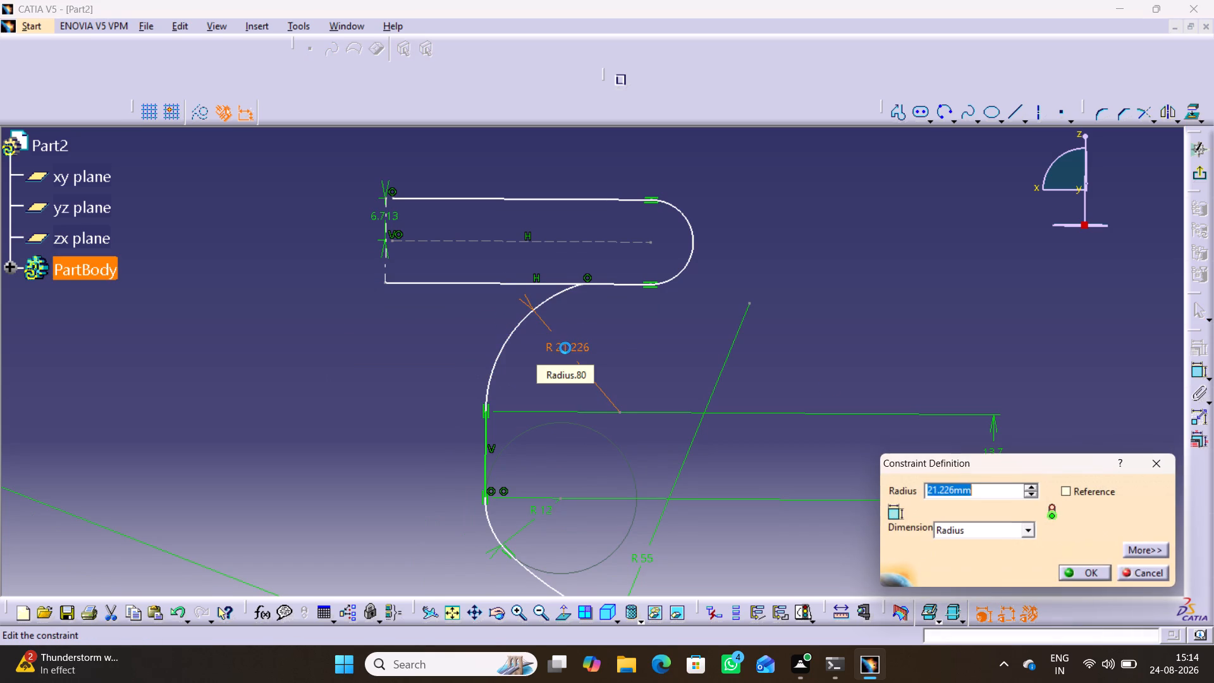
{"action": "type", "text": "12"}
{"action": "key", "text": "Return"}
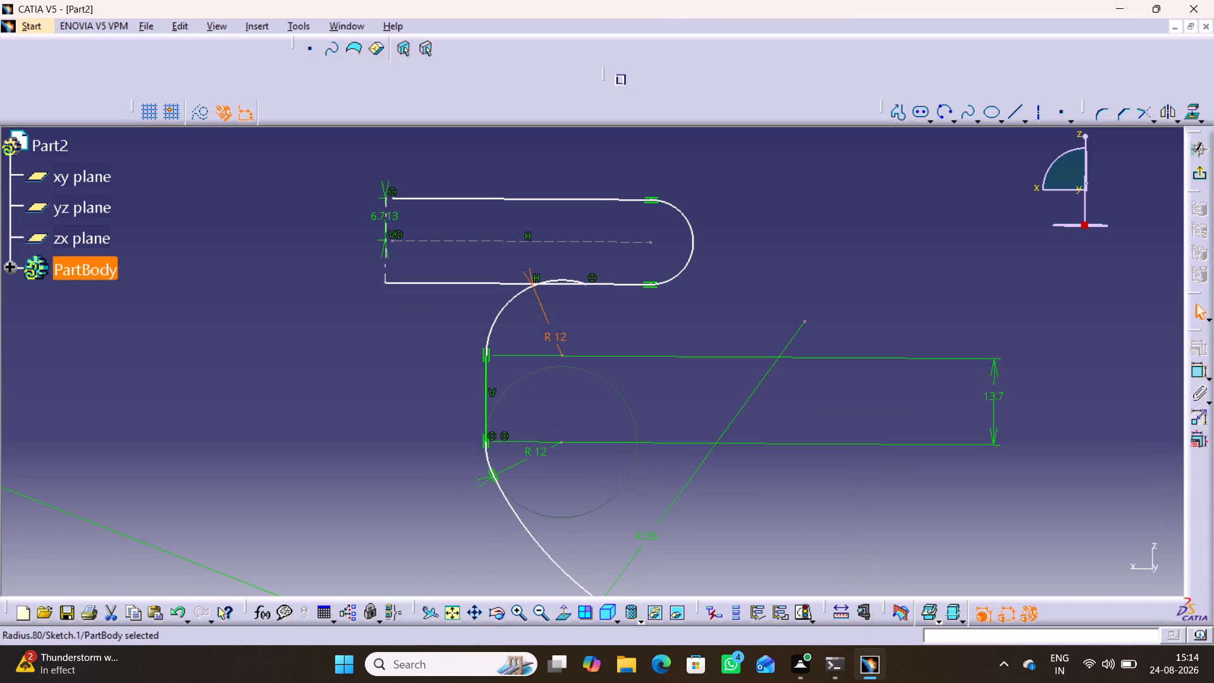
{"action": "left_click", "coordinate": [854, 265]}
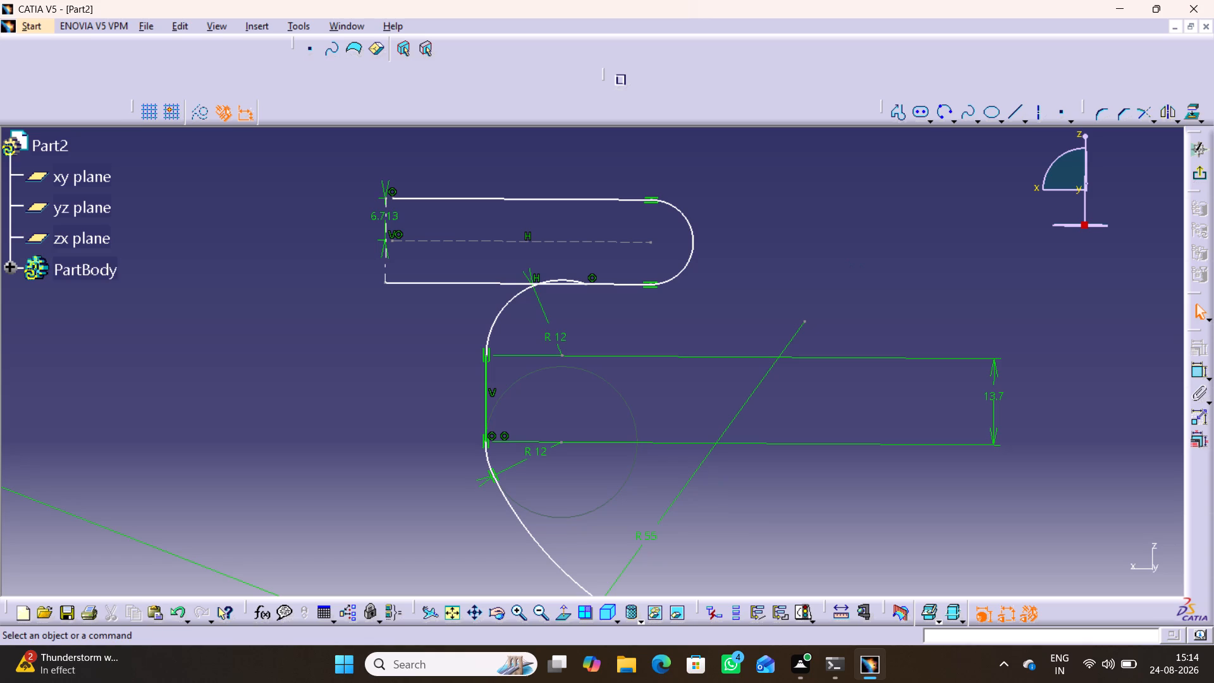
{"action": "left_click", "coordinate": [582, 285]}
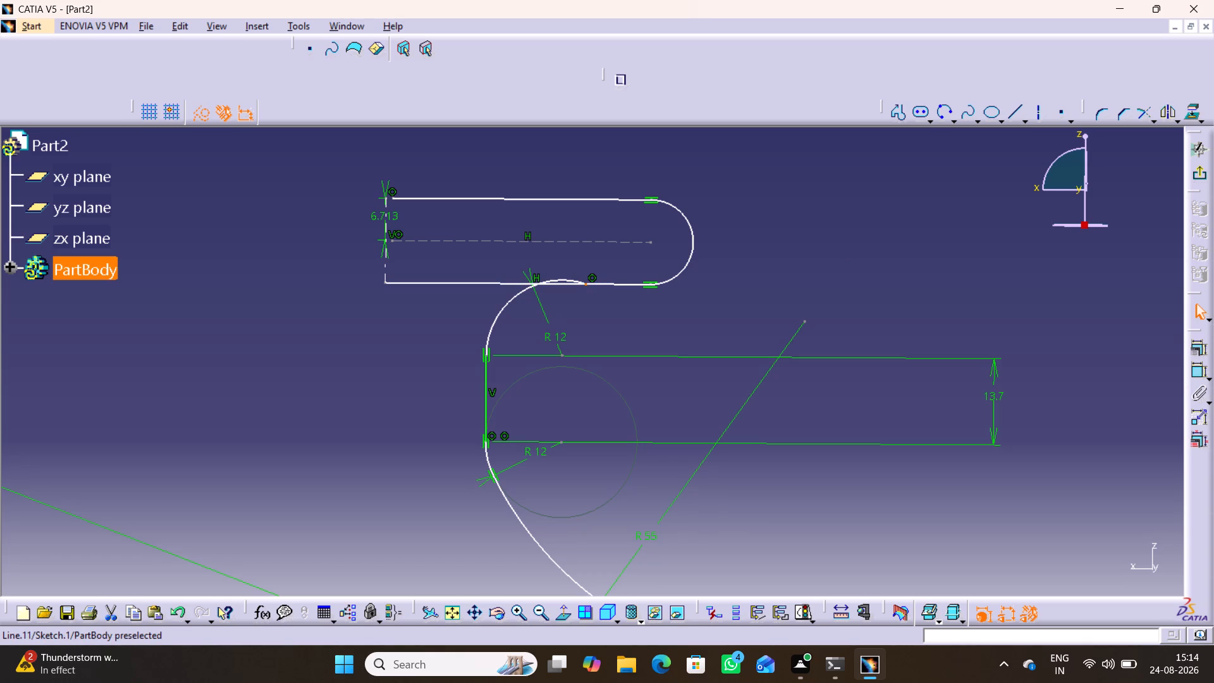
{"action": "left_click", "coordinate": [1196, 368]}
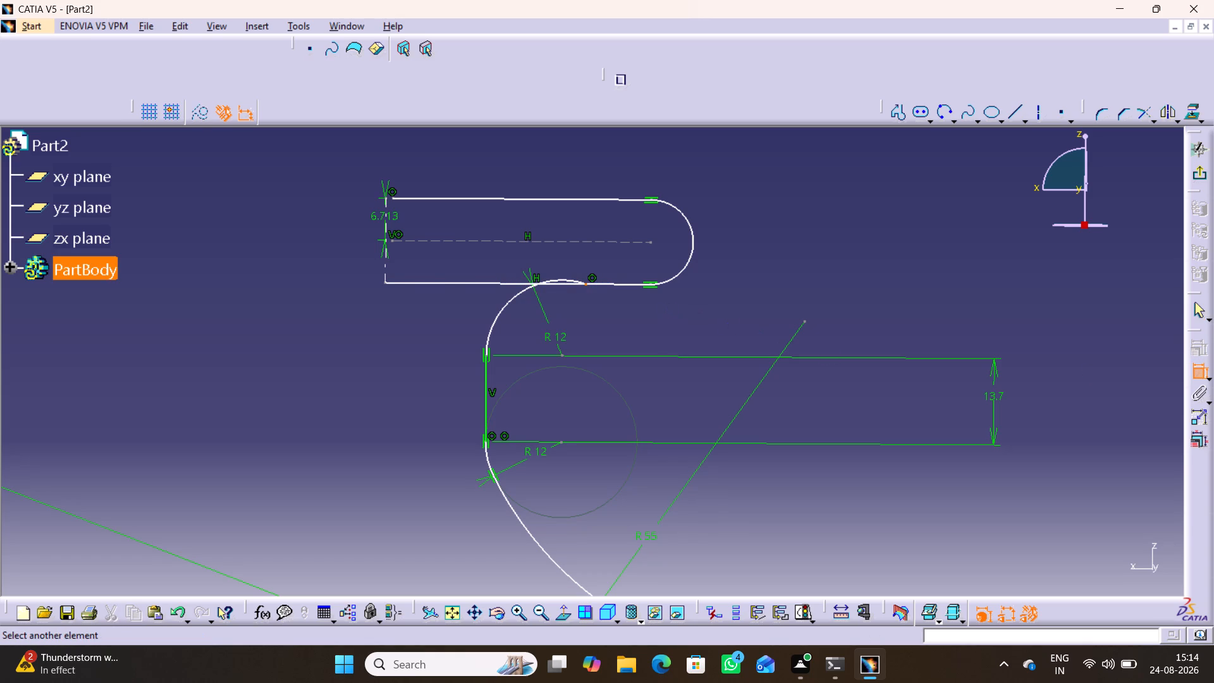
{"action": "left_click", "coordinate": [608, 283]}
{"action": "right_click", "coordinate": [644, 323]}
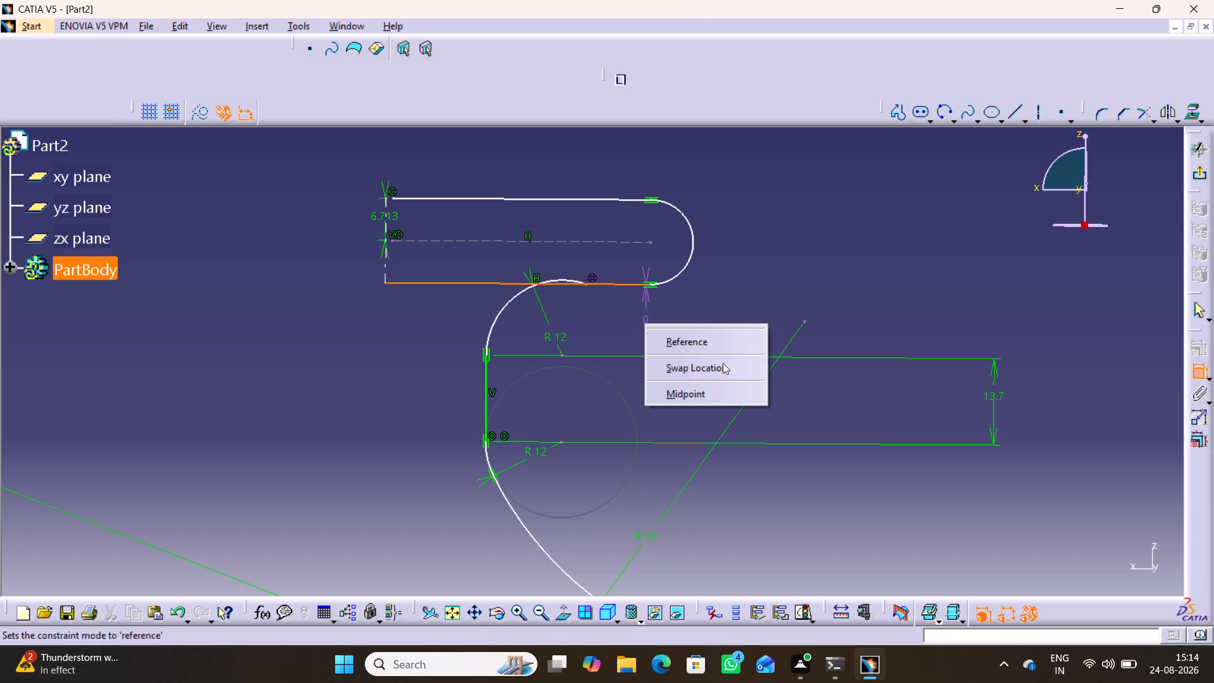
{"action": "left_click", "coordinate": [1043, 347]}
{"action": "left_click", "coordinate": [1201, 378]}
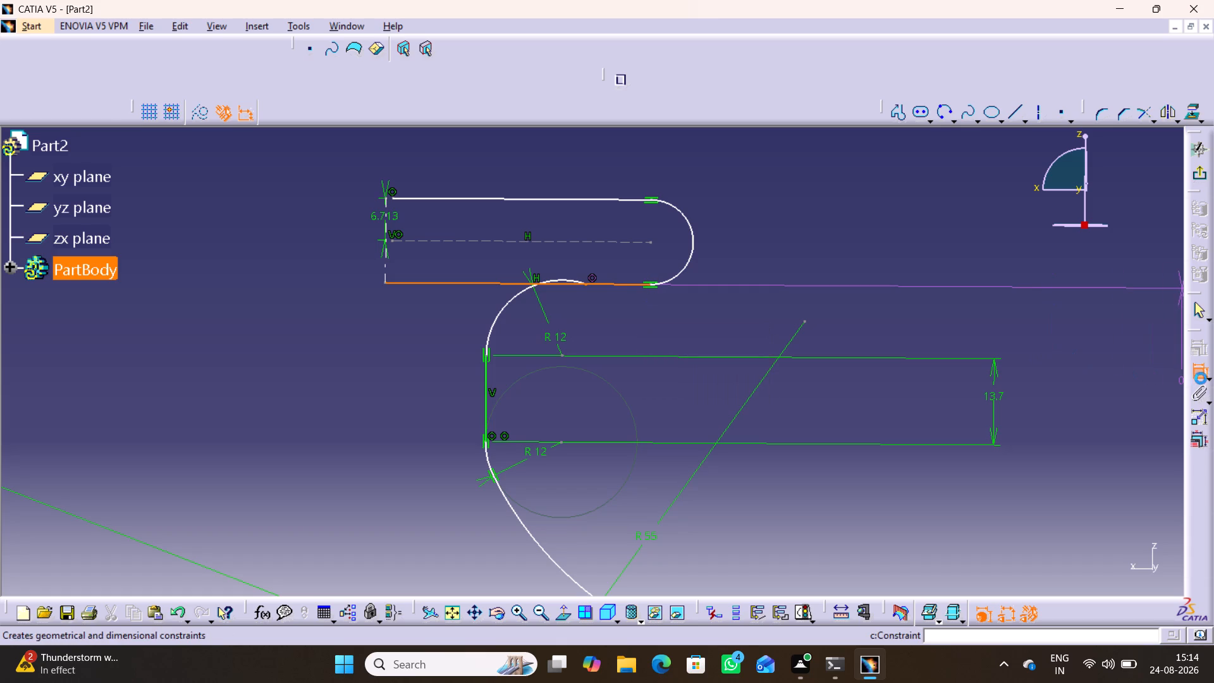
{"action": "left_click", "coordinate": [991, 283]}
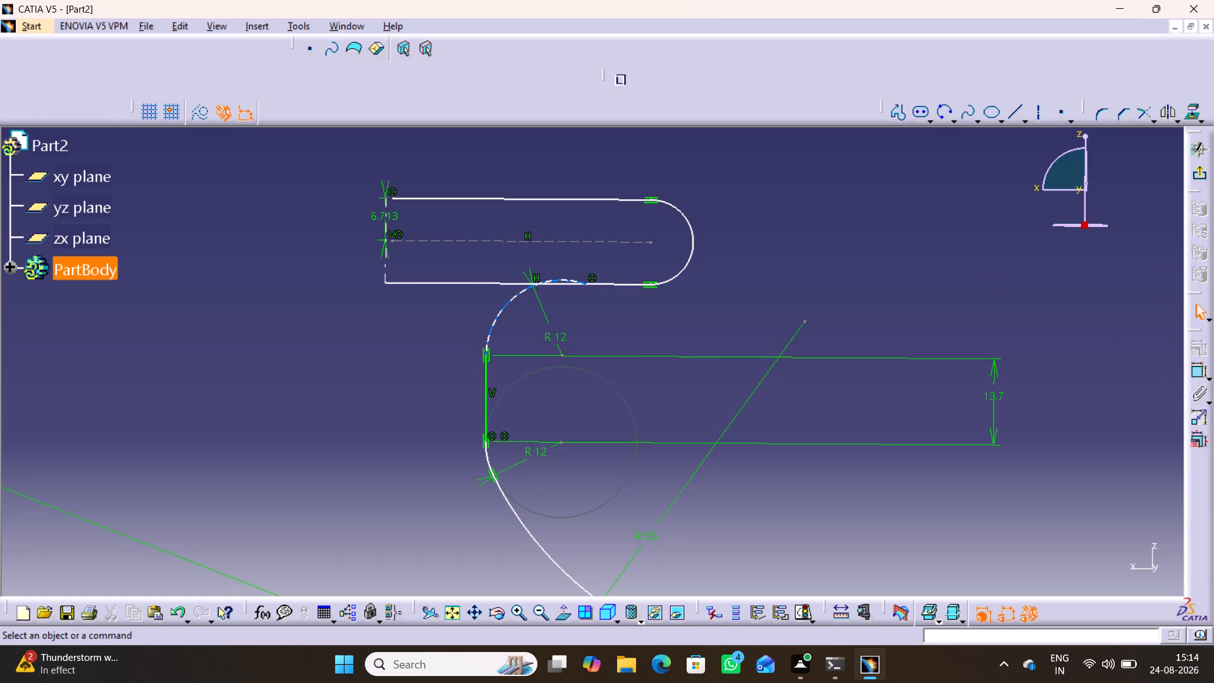
Reposition the R 12 flared arc so its upper end meets the rim's lower straight line without bulging past it.
{"action": "left_click_drag", "start_coordinate": [519, 293], "coordinate": [510, 216]}
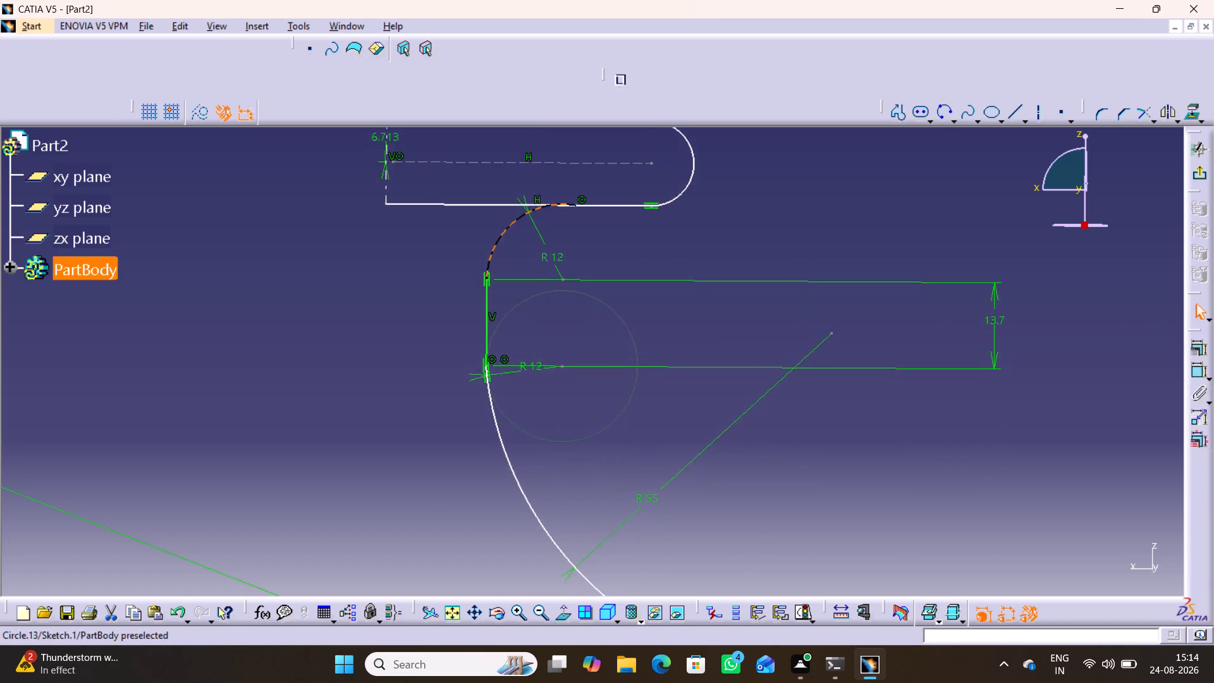
{"action": "left_click_drag", "start_coordinate": [510, 216], "coordinate": [498, 192]}
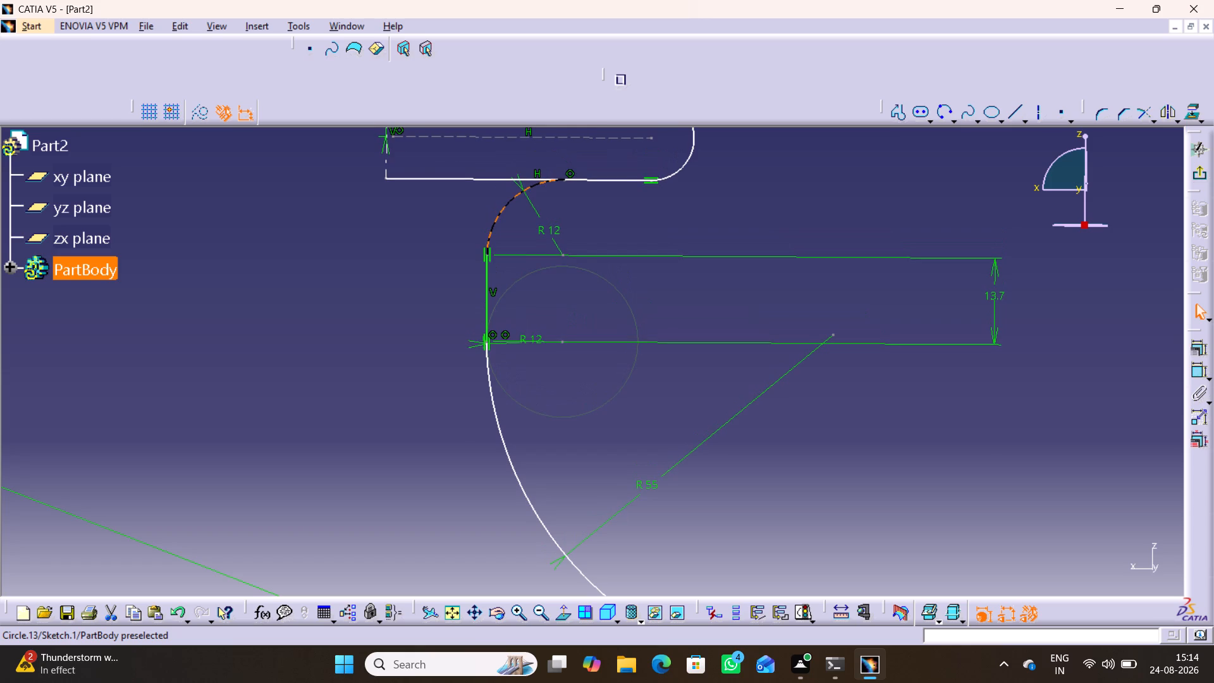
{"action": "left_click_drag", "start_coordinate": [498, 192], "coordinate": [469, 193]}
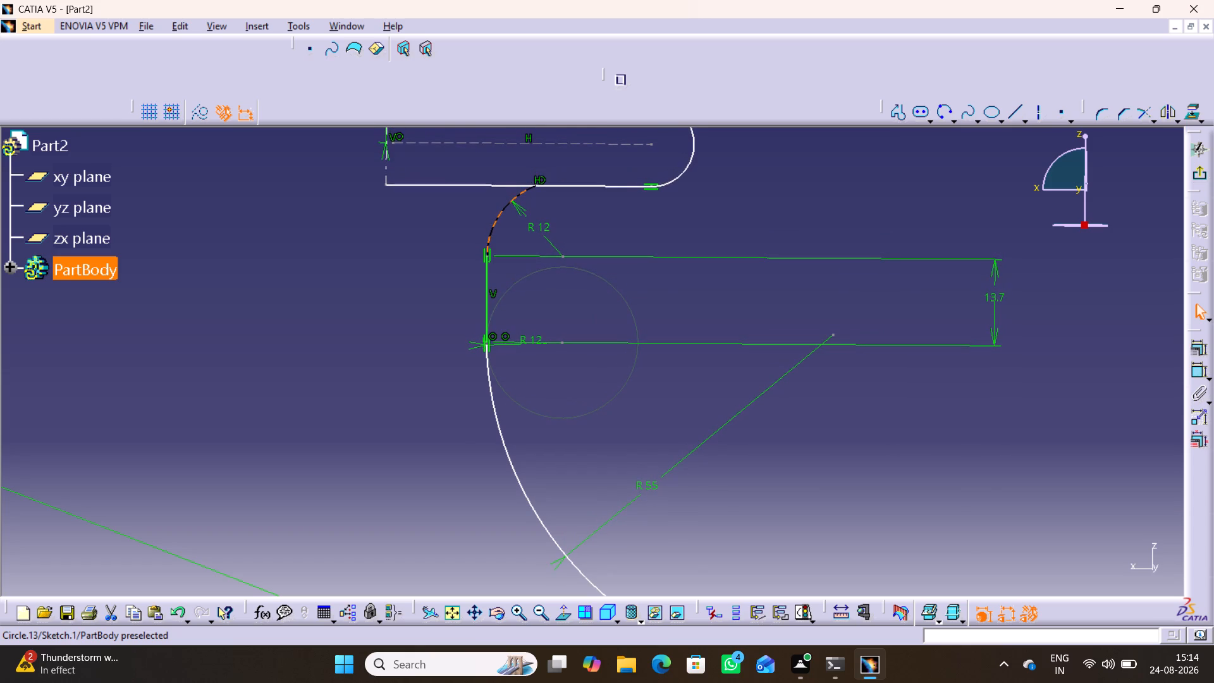
{"action": "left_click_drag", "start_coordinate": [469, 193], "coordinate": [465, 194]}
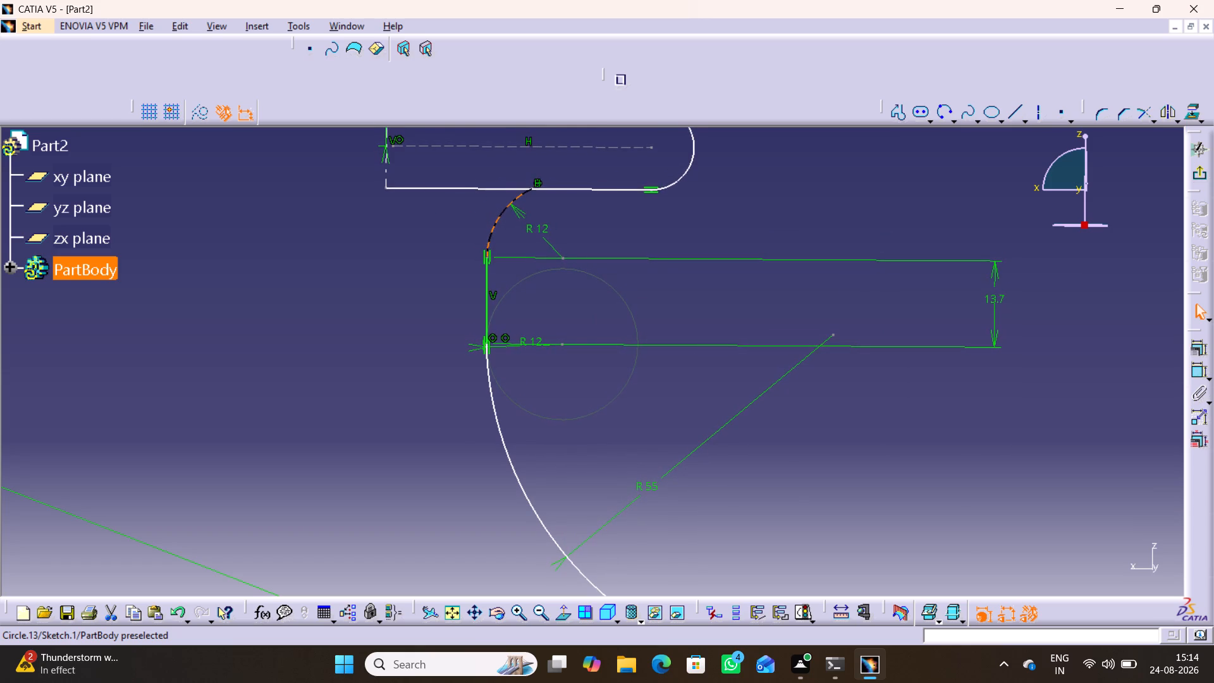
{"action": "left_click_drag", "start_coordinate": [465, 194], "coordinate": [481, 195]}
{"action": "left_click", "coordinate": [455, 210]}
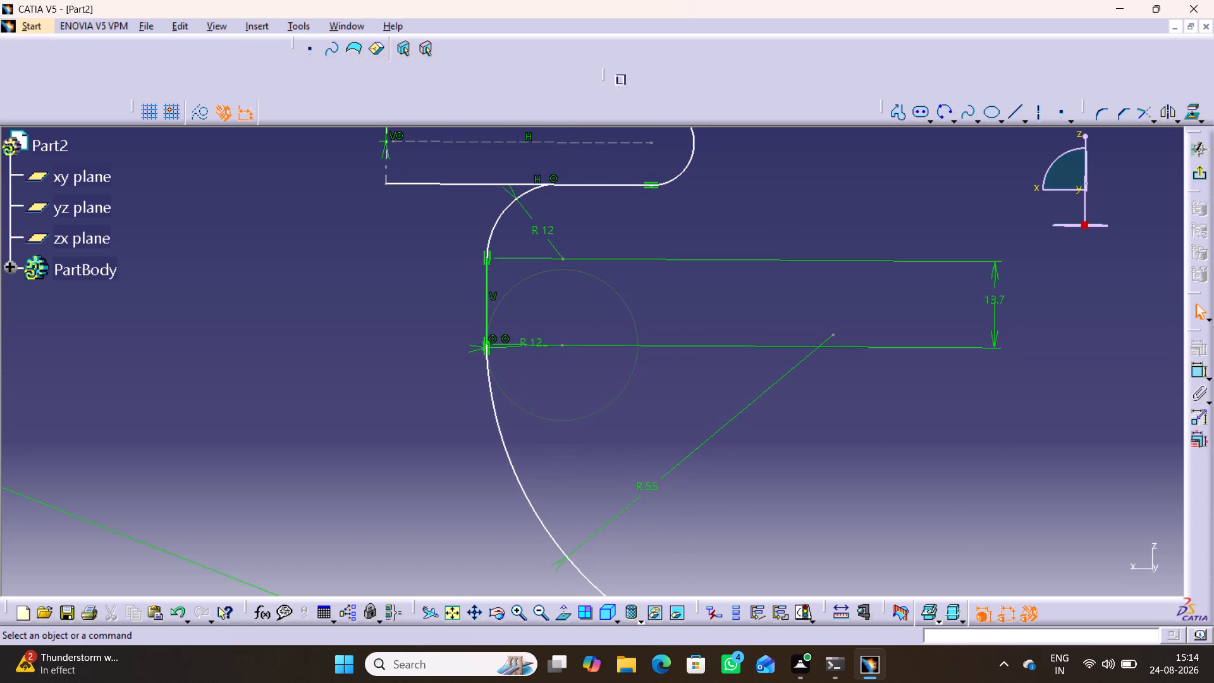
Apply a tangency constraint between the R 12 flared arc and the rim's lower straight line.
{"action": "left_click", "coordinate": [1194, 370]}
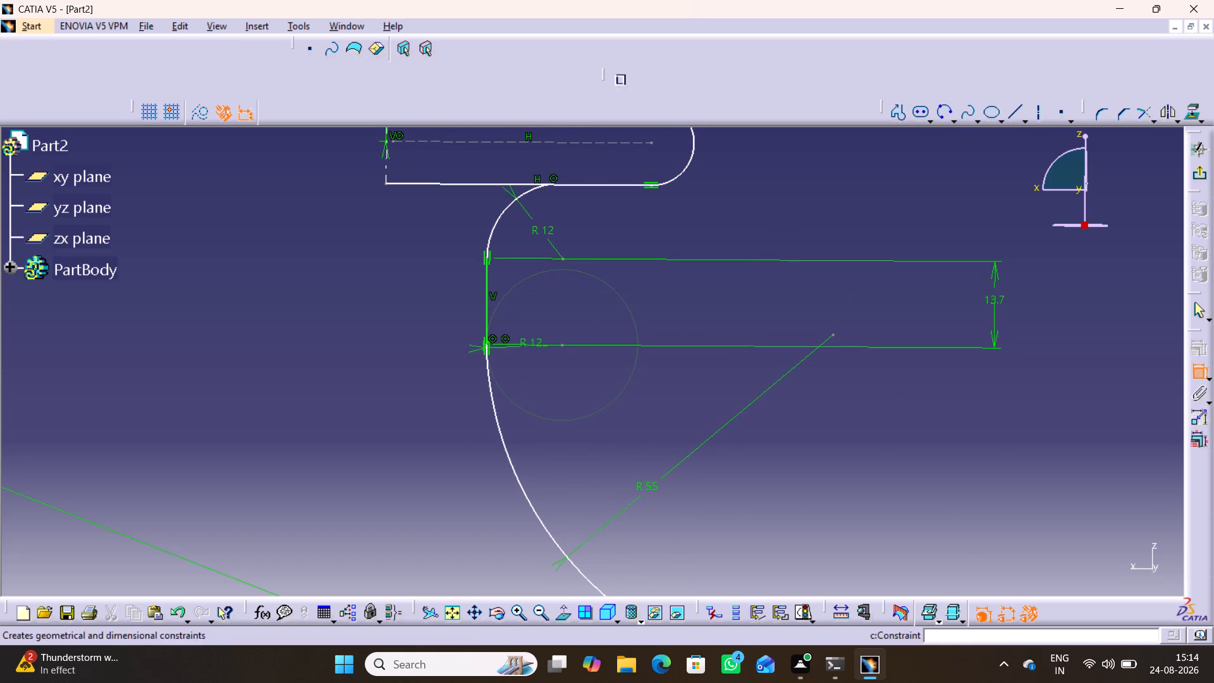
{"action": "left_click", "coordinate": [536, 190]}
{"action": "left_click", "coordinate": [524, 186]}
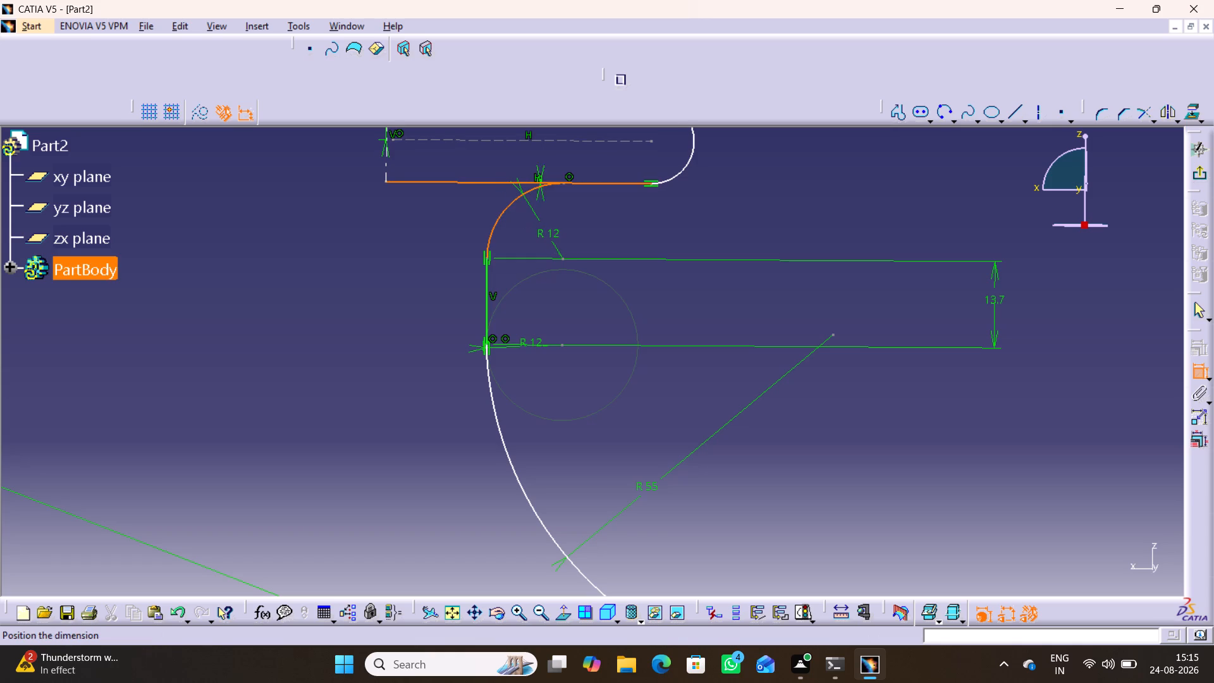
{"action": "right_click", "coordinate": [377, 229]}
{"action": "left_click", "coordinate": [418, 300]}
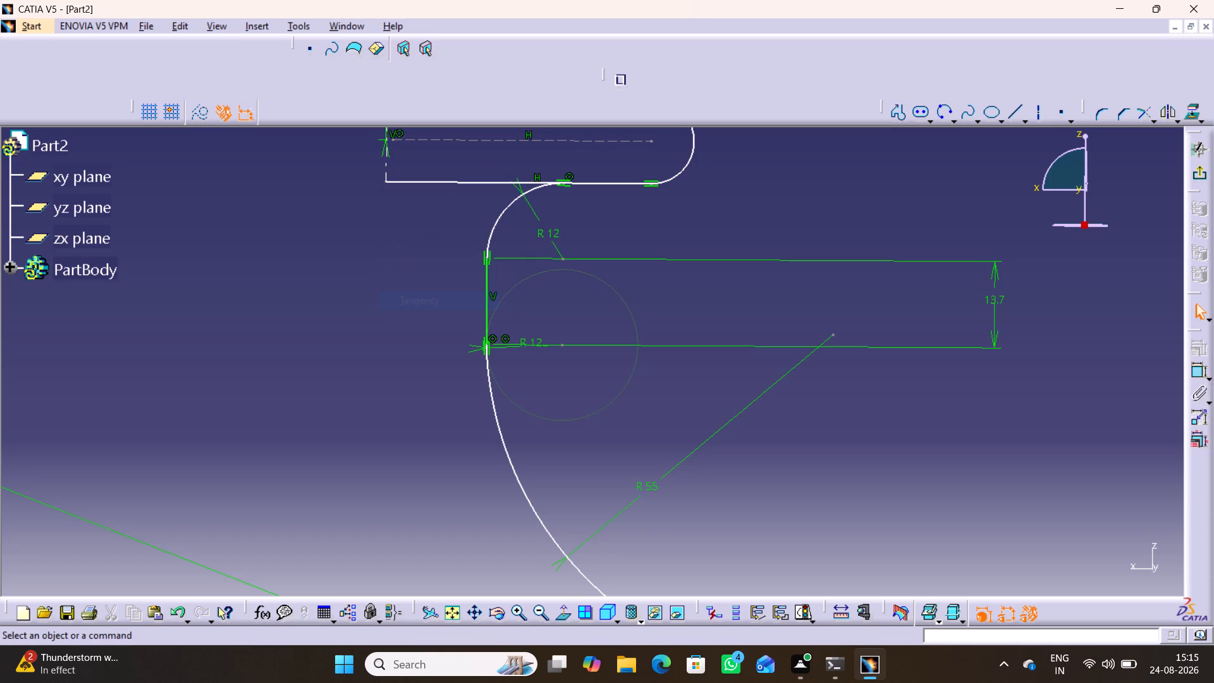
{"action": "left_click", "coordinate": [398, 246]}
Rearrange the docked tool groups so the Profile and Operation tools share one row, with the single-tool group moved away from them.
{"action": "middle_click_drag", "start_coordinate": [612, 387], "coordinate": [622, 408]}
{"action": "right_click", "coordinate": [616, 355]}
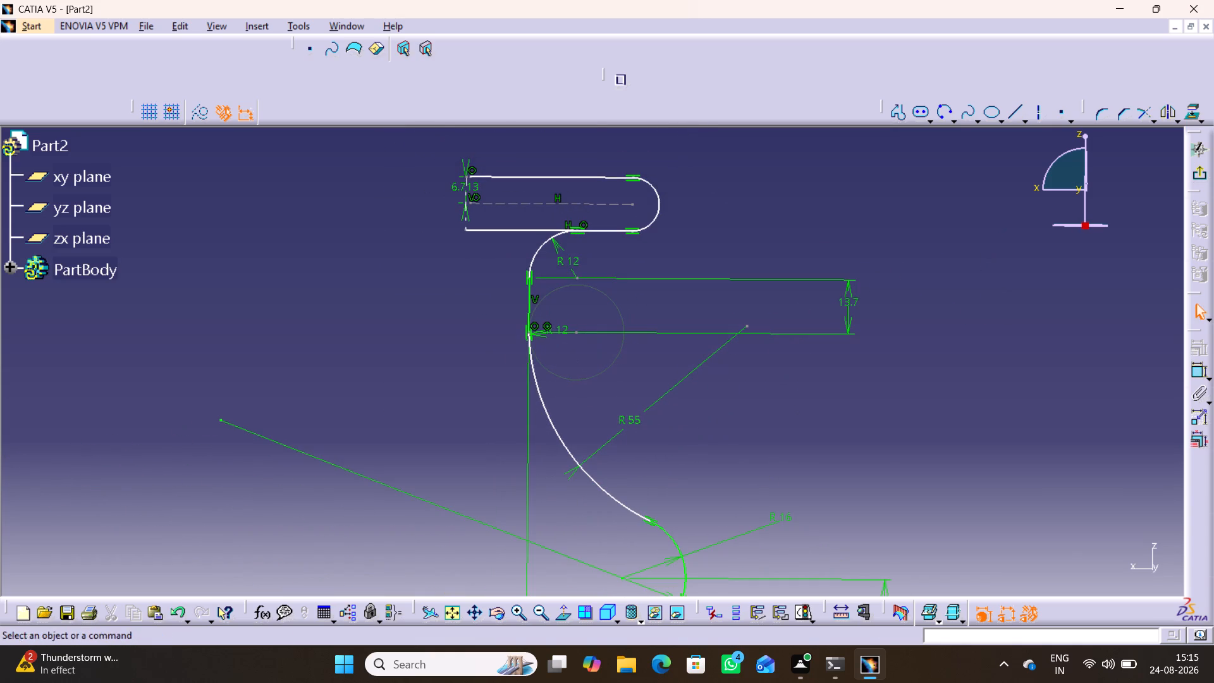
{"action": "left_click", "coordinate": [888, 235]}
{"action": "left_click_drag", "start_coordinate": [884, 103], "coordinate": [497, 113]}
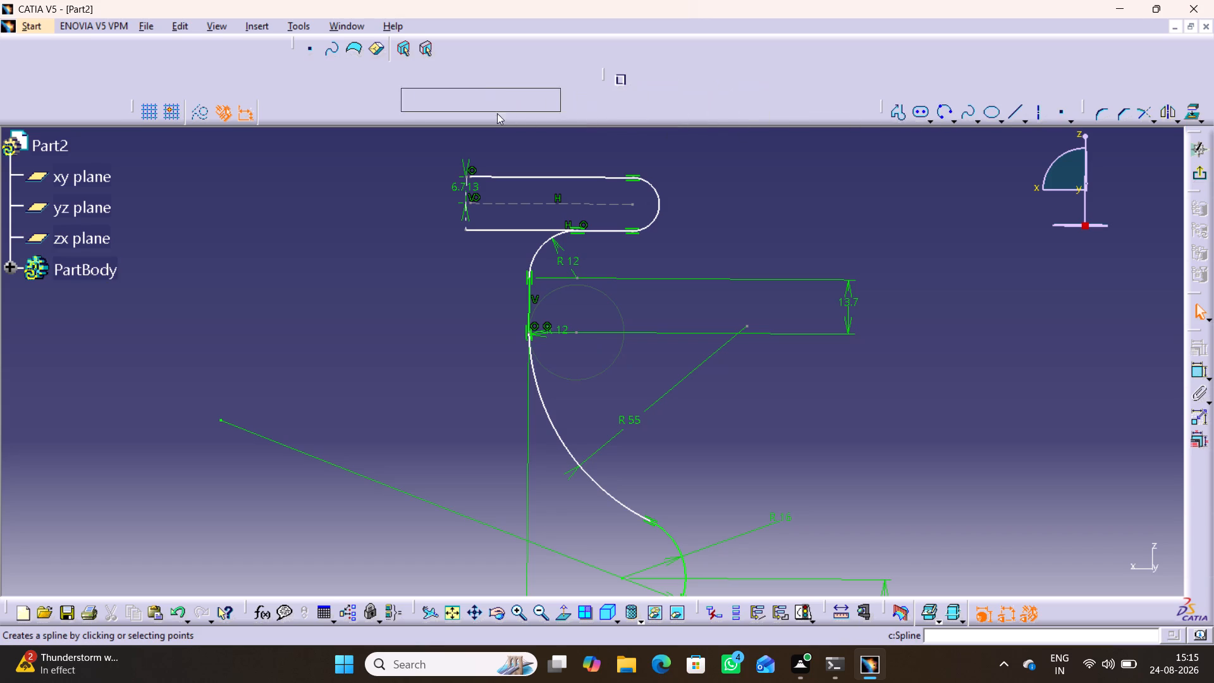
{"action": "left_click_drag", "start_coordinate": [497, 113], "coordinate": [446, 106]}
{"action": "left_click", "coordinate": [797, 211]}
{"action": "left_click", "coordinate": [1089, 98]}
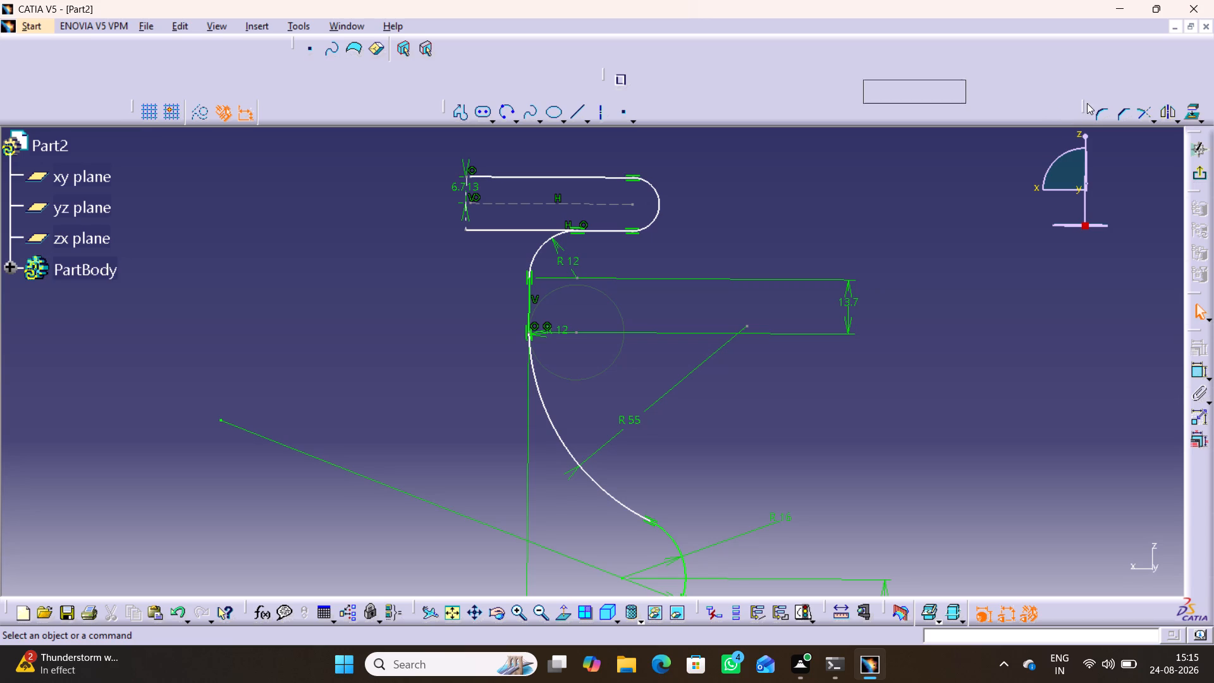
{"action": "left_click_drag", "start_coordinate": [1087, 103], "coordinate": [813, 125]}
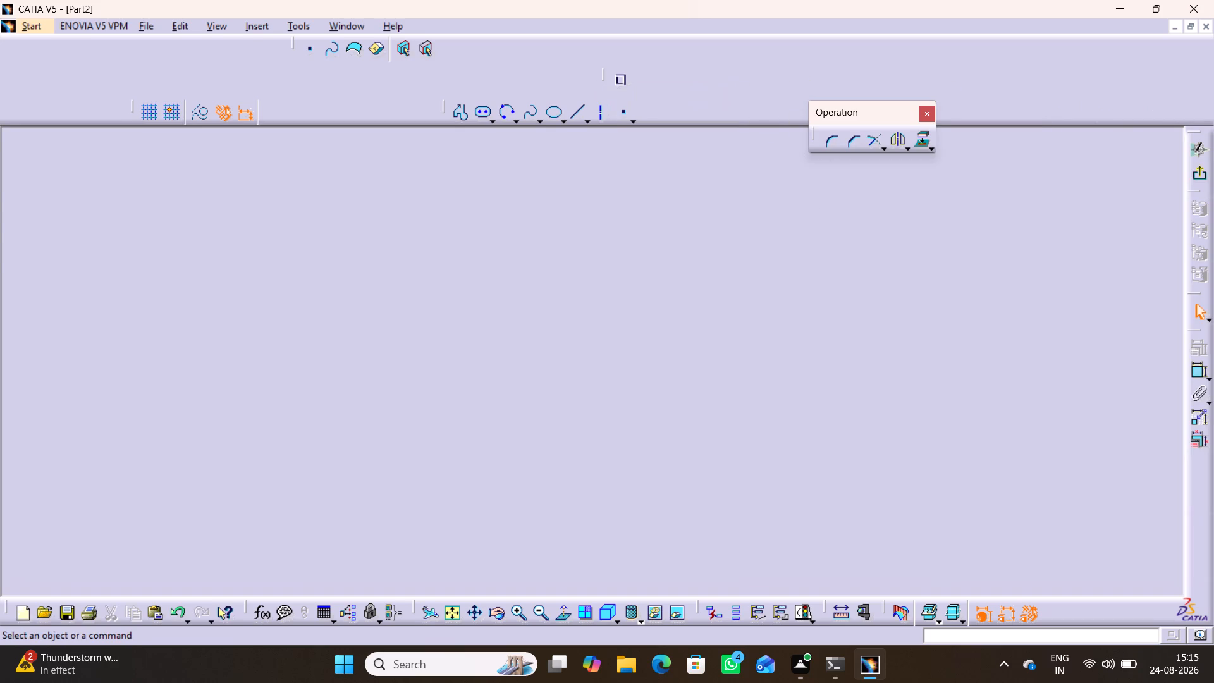
{"action": "left_click", "coordinate": [801, 212]}
{"action": "left_click_drag", "start_coordinate": [827, 108], "coordinate": [707, 109]}
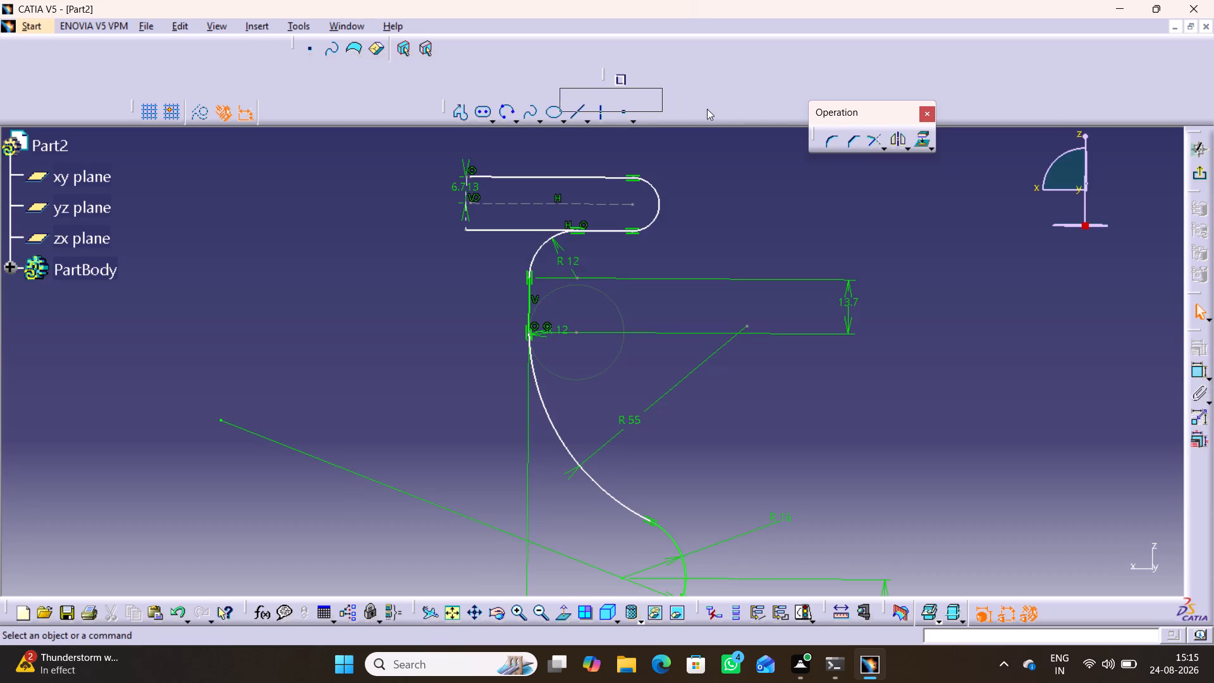
{"action": "left_click_drag", "start_coordinate": [707, 109], "coordinate": [670, 115]}
{"action": "left_click", "coordinate": [744, 190]}
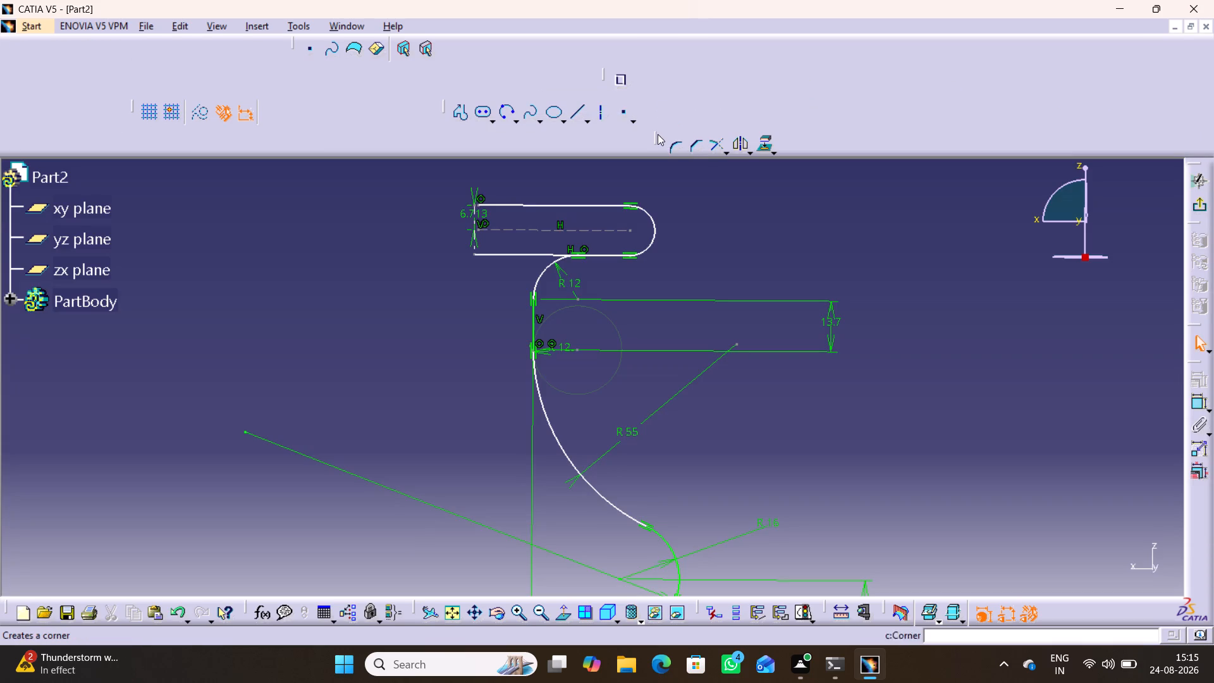
{"action": "left_click_drag", "start_coordinate": [657, 134], "coordinate": [687, 76]}
{"action": "left_click", "coordinate": [719, 185]}
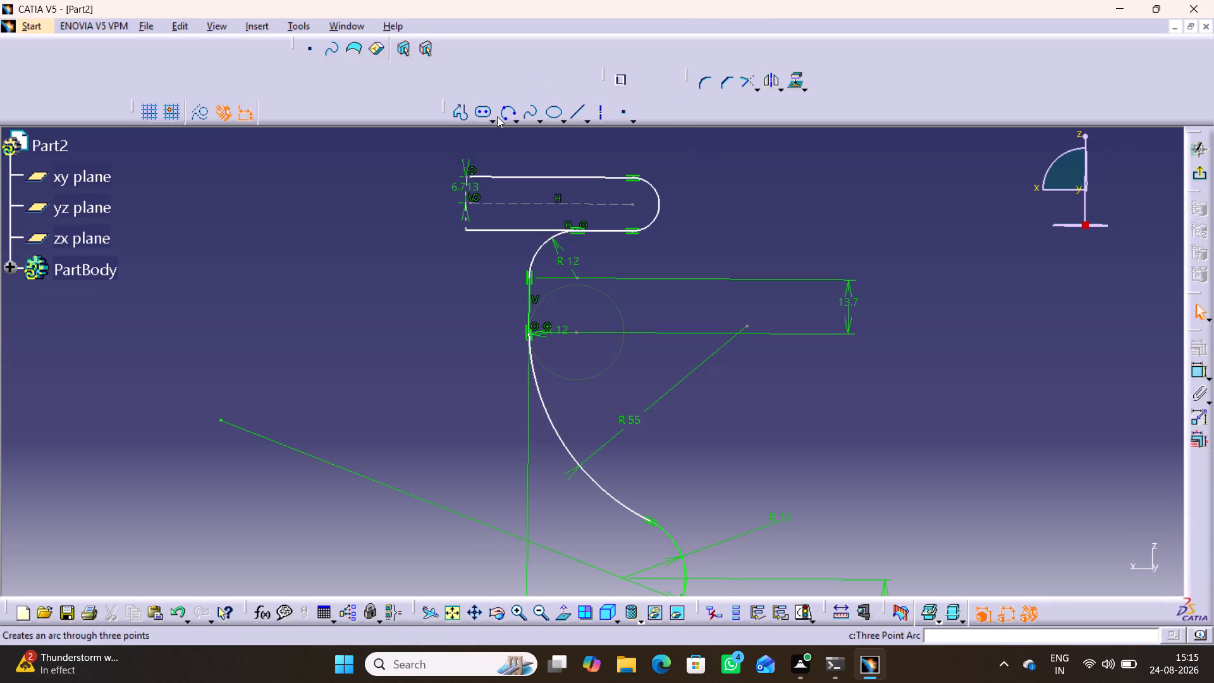
{"action": "left_click_drag", "start_coordinate": [445, 104], "coordinate": [503, 77]}
{"action": "left_click", "coordinate": [781, 196]}
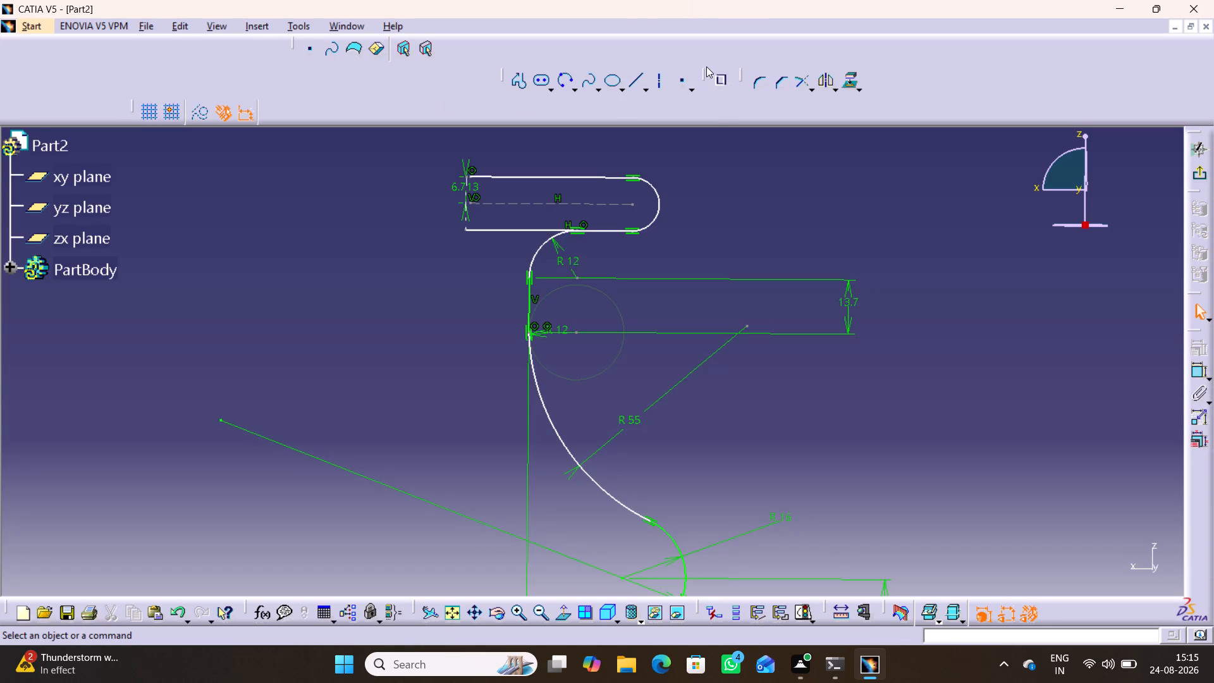
{"action": "left_click_drag", "start_coordinate": [705, 68], "coordinate": [202, 62]}
{"action": "left_click", "coordinate": [352, 193]}
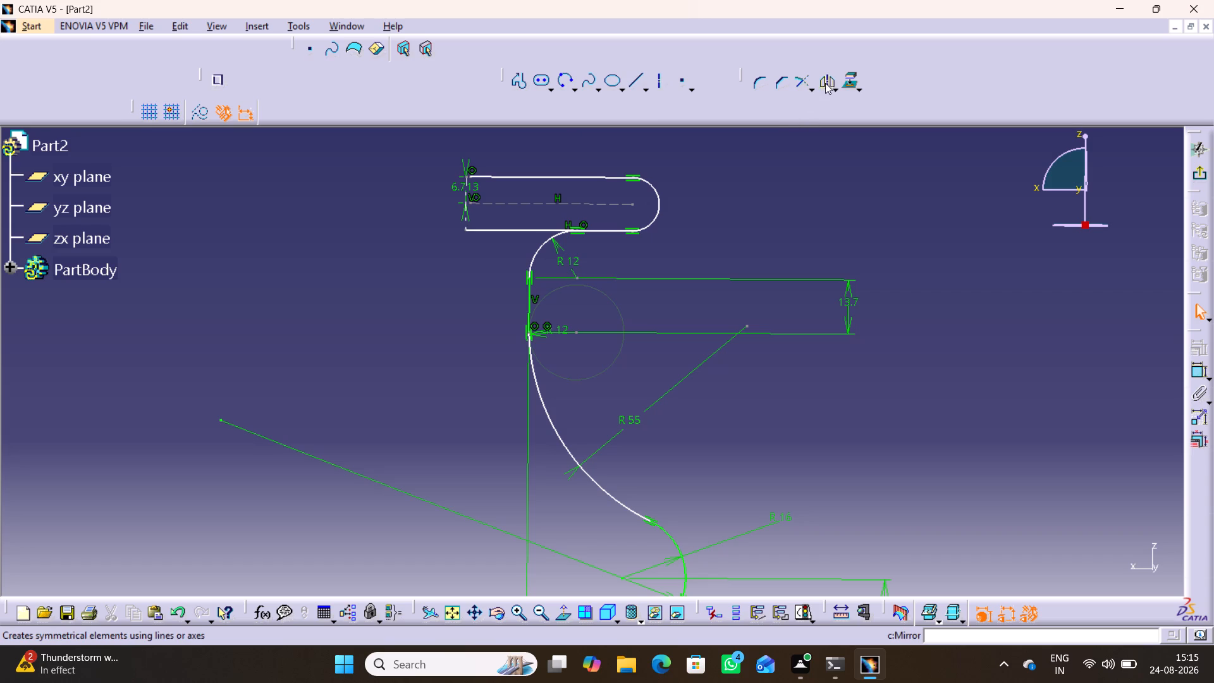
Quick Trim the inner part of the rim's lower straight line, from the flared arc's junction to the short vertical axis line.
{"action": "left_click", "coordinate": [814, 86]}
{"action": "left_click", "coordinate": [825, 151]}
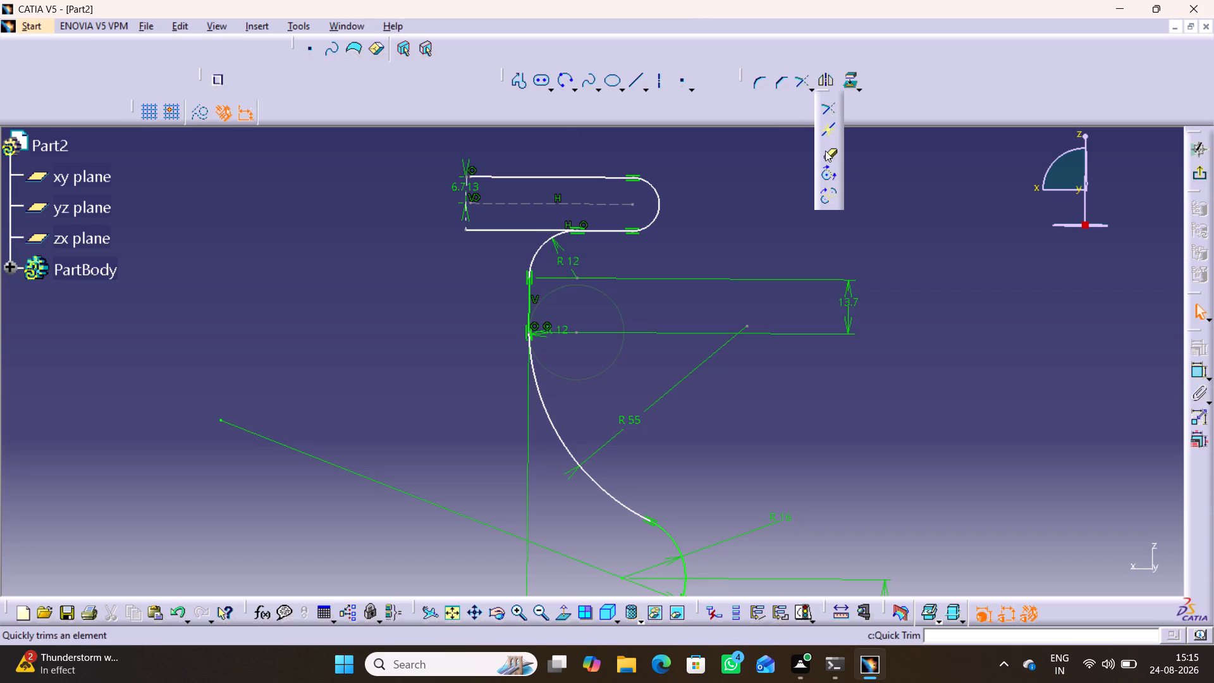
{"action": "left_click", "coordinate": [511, 231]}
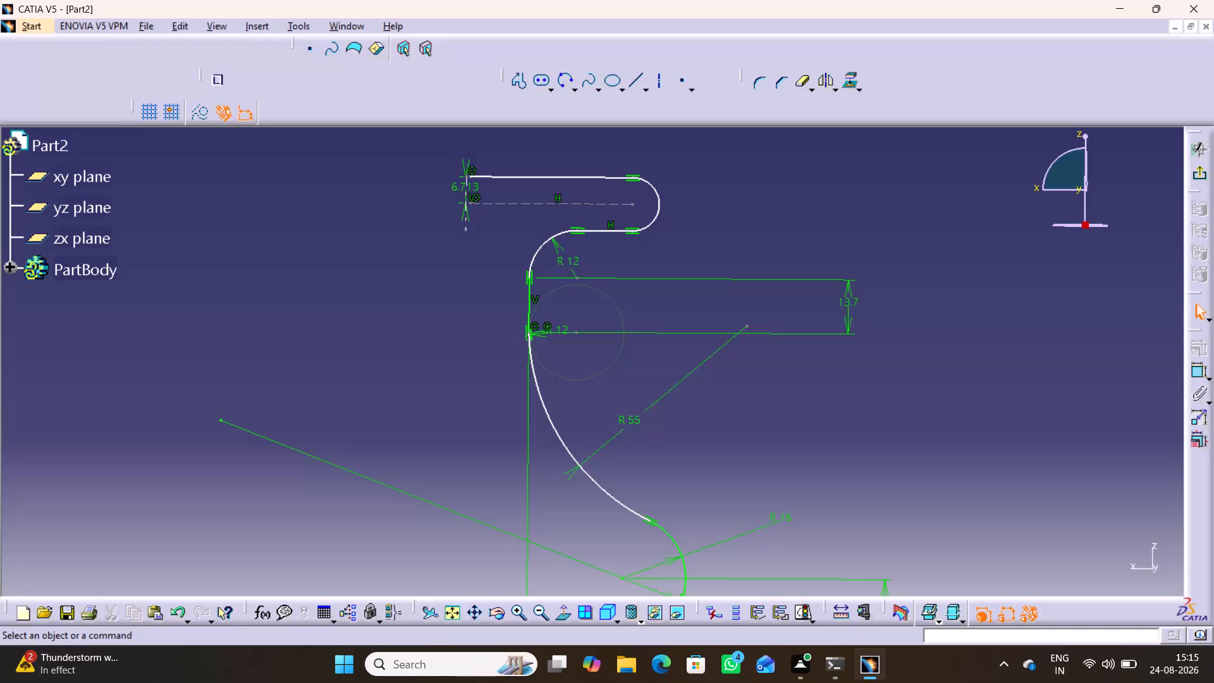
Dimension the horizontal distance between the rim's rounded end and the short vertical axis line at 35 mm.
{"action": "left_click", "coordinate": [1196, 370]}
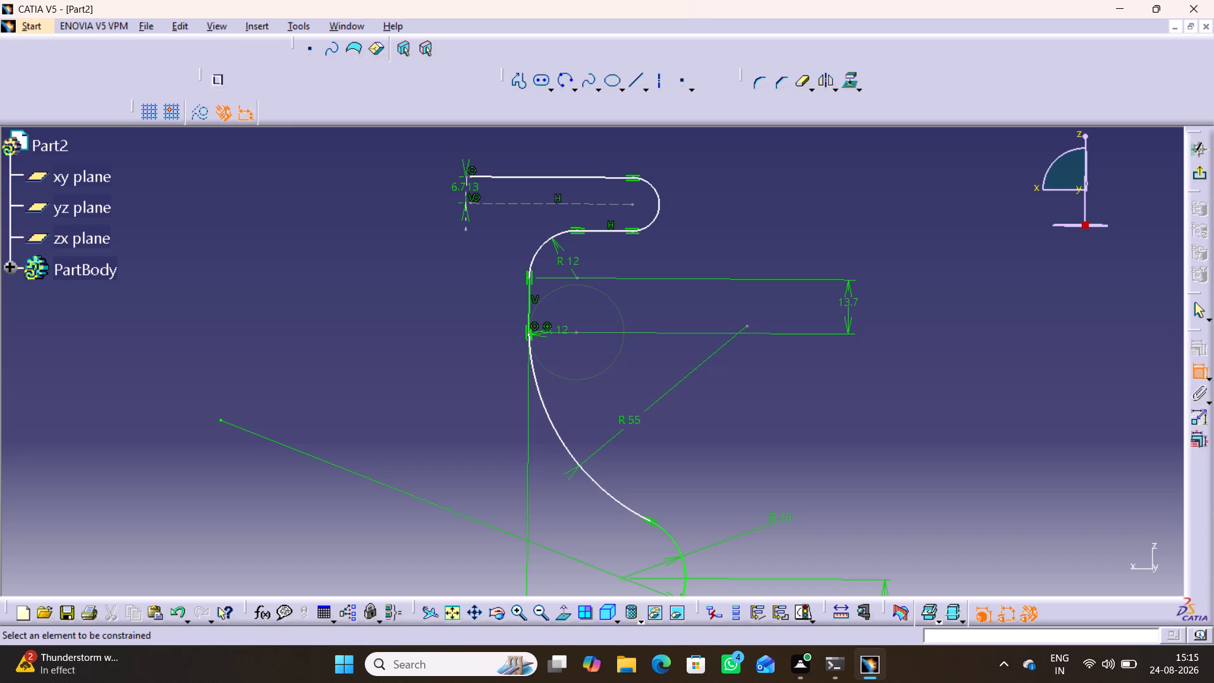
{"action": "left_click", "coordinate": [660, 207]}
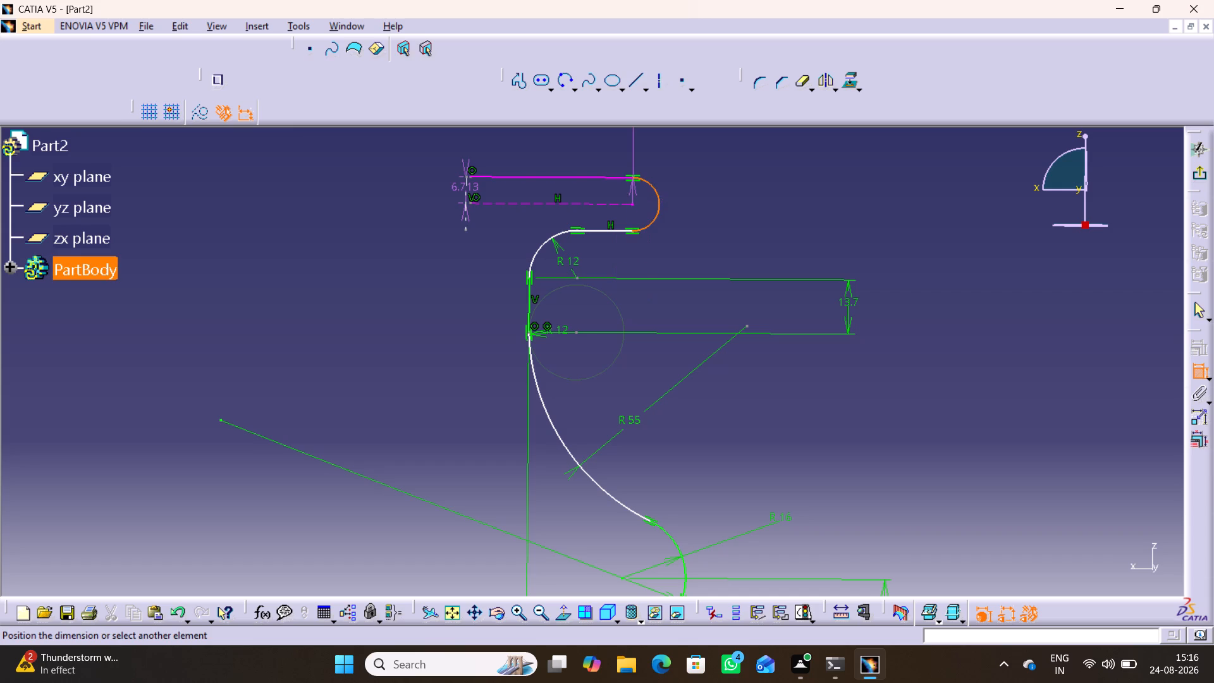
{"action": "left_click", "coordinate": [465, 196]}
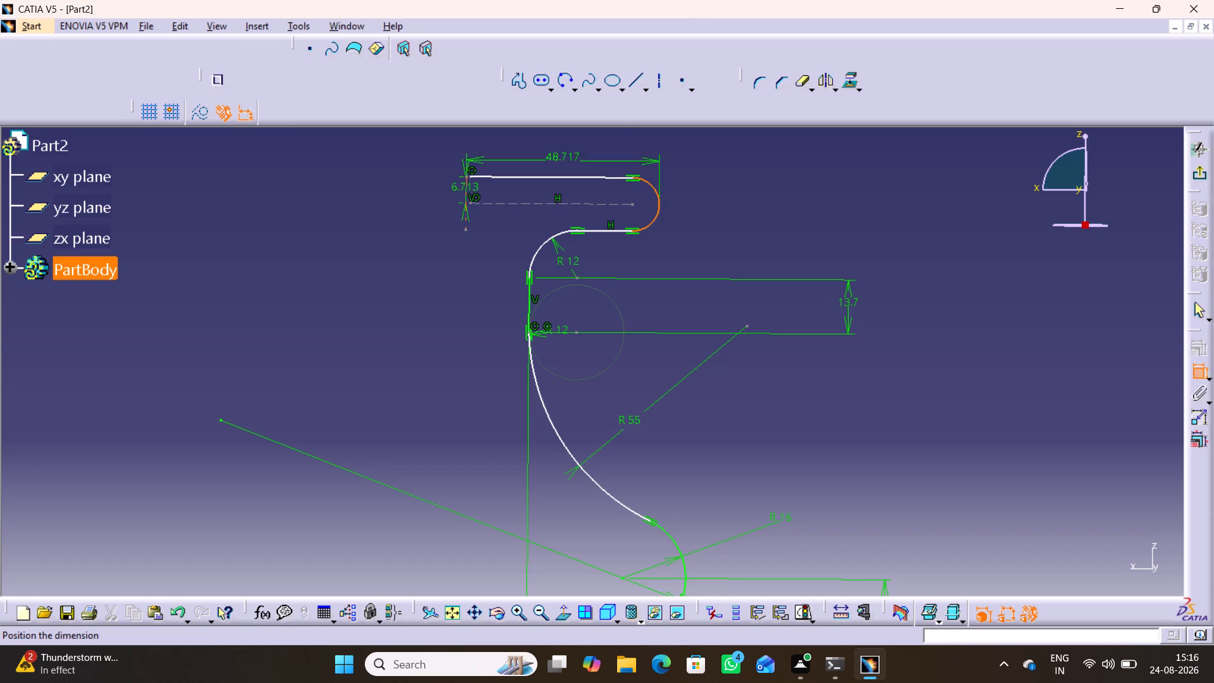
{"action": "left_click", "coordinate": [539, 149]}
{"action": "double_click", "coordinate": [537, 144]}
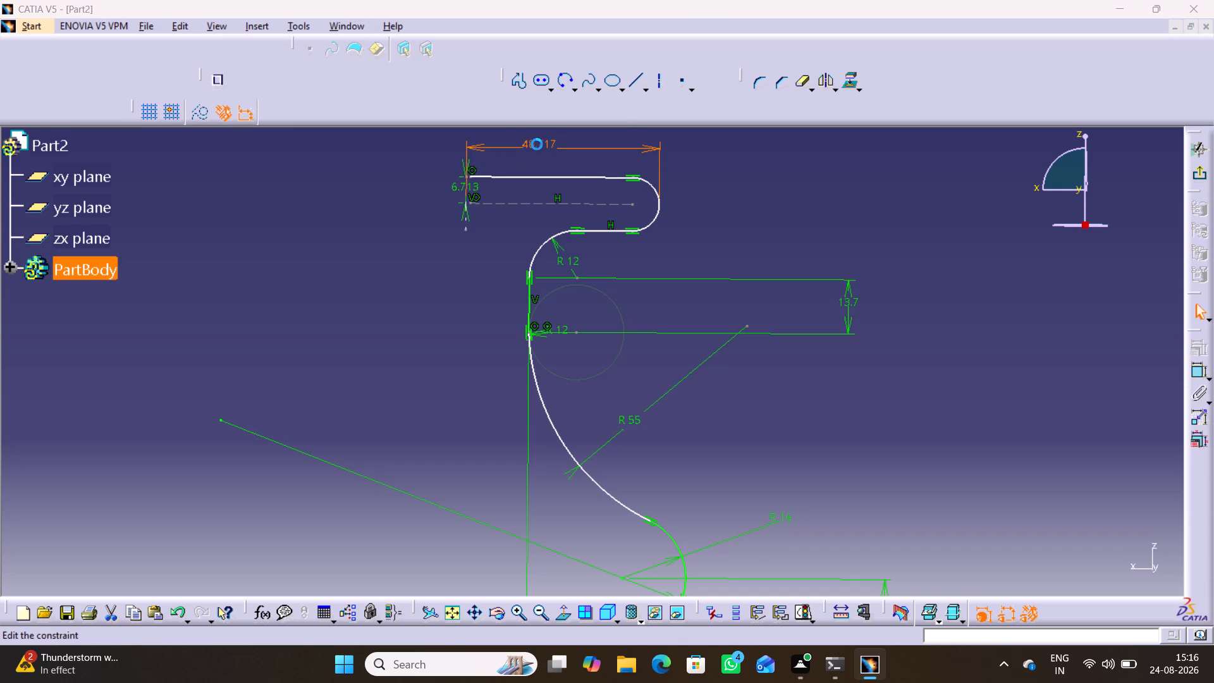
{"action": "type", "text": "35"}
{"action": "key", "text": "Return"}
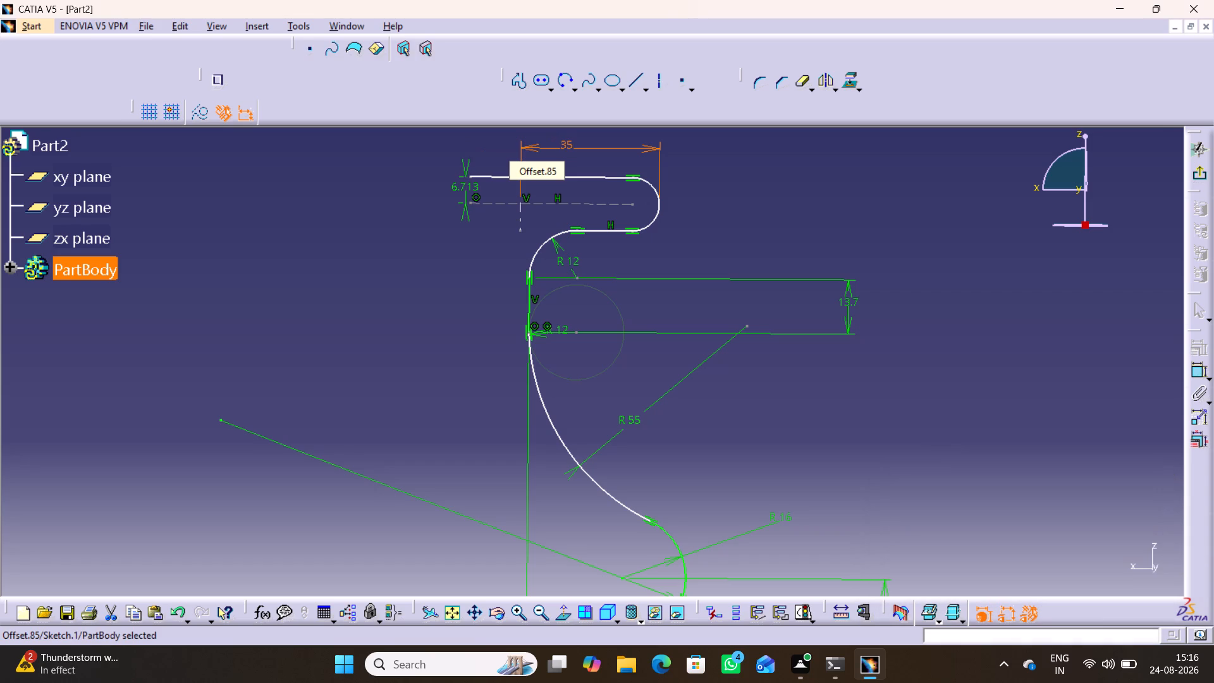
{"action": "left_click", "coordinate": [699, 204]}
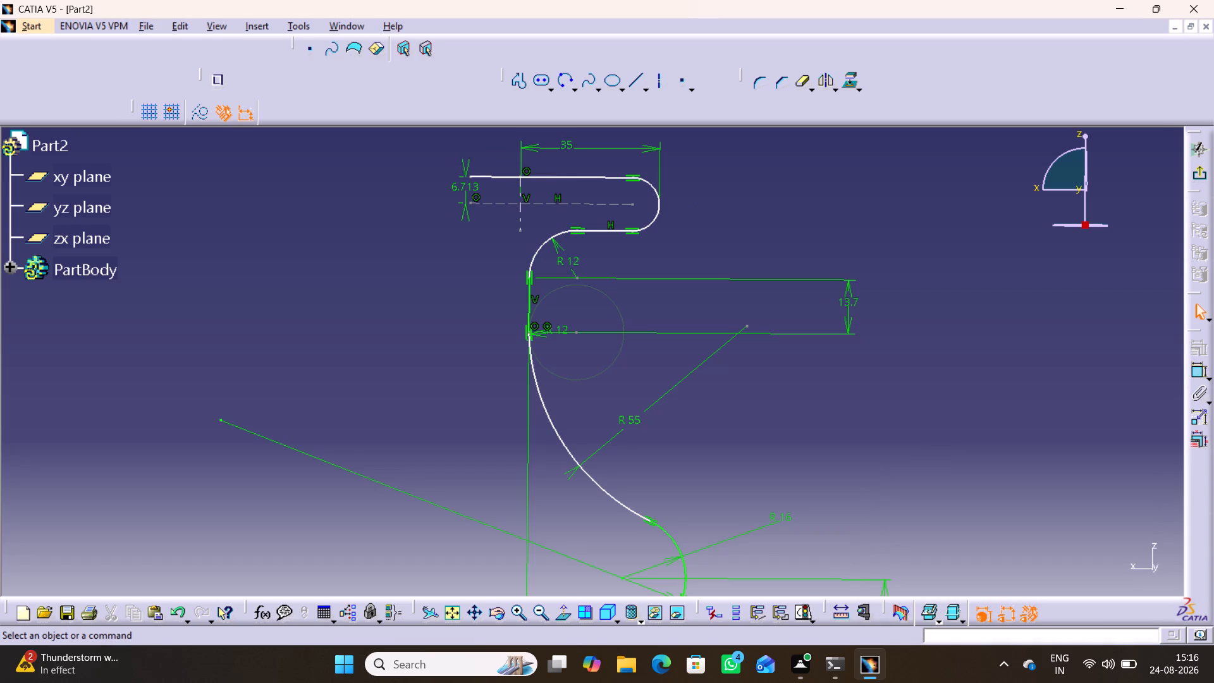
{"action": "left_click", "coordinate": [770, 185]}
Constrain the inner endpoint of the rim's upper straight line coincident with the short vertical axis line.
{"action": "left_click", "coordinate": [1195, 366]}
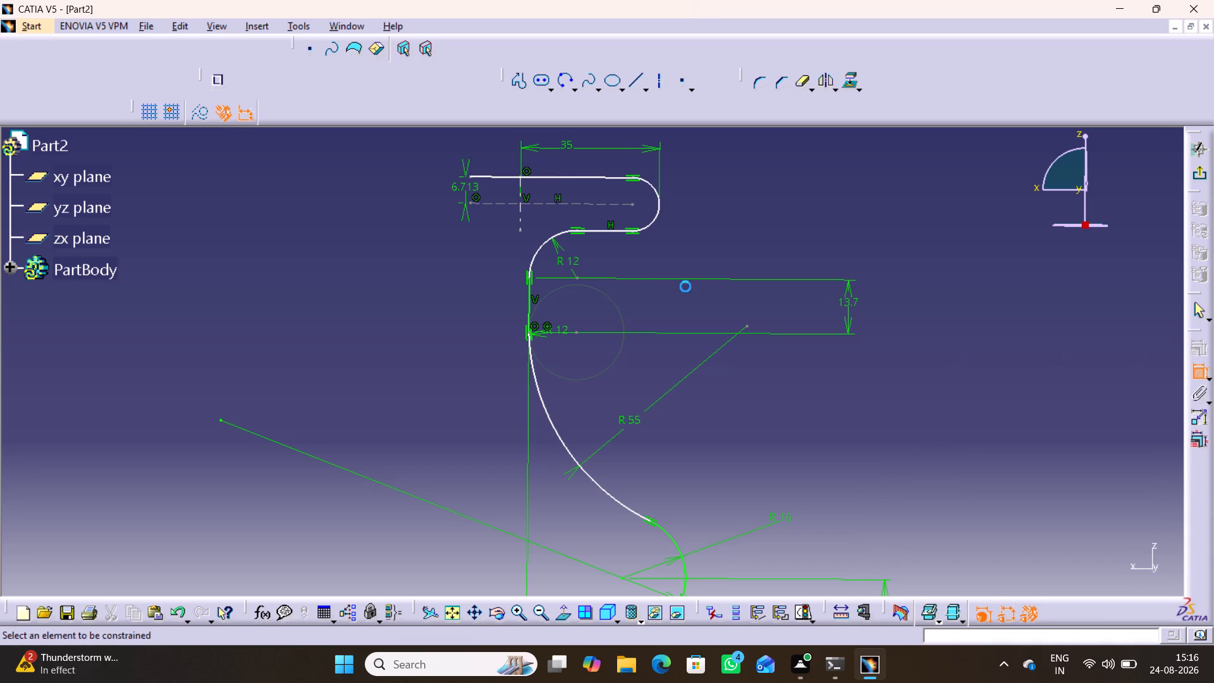
{"action": "left_click", "coordinate": [469, 176]}
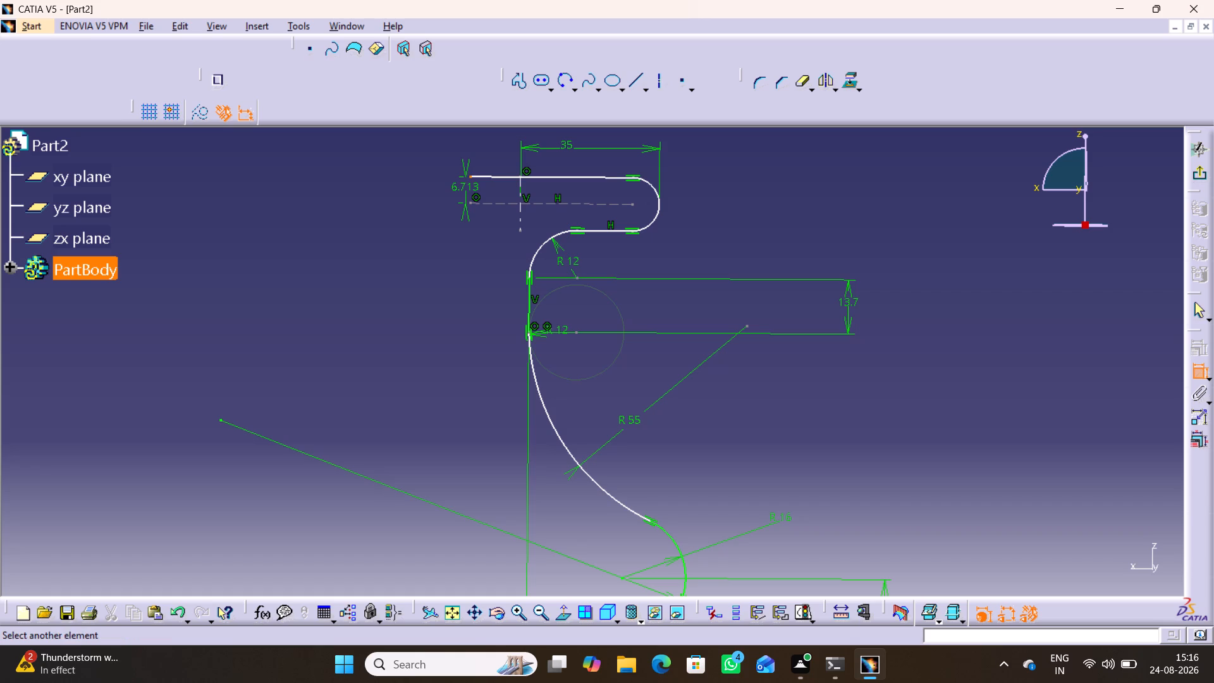
{"action": "left_click", "coordinate": [520, 200]}
{"action": "right_click", "coordinate": [345, 218]}
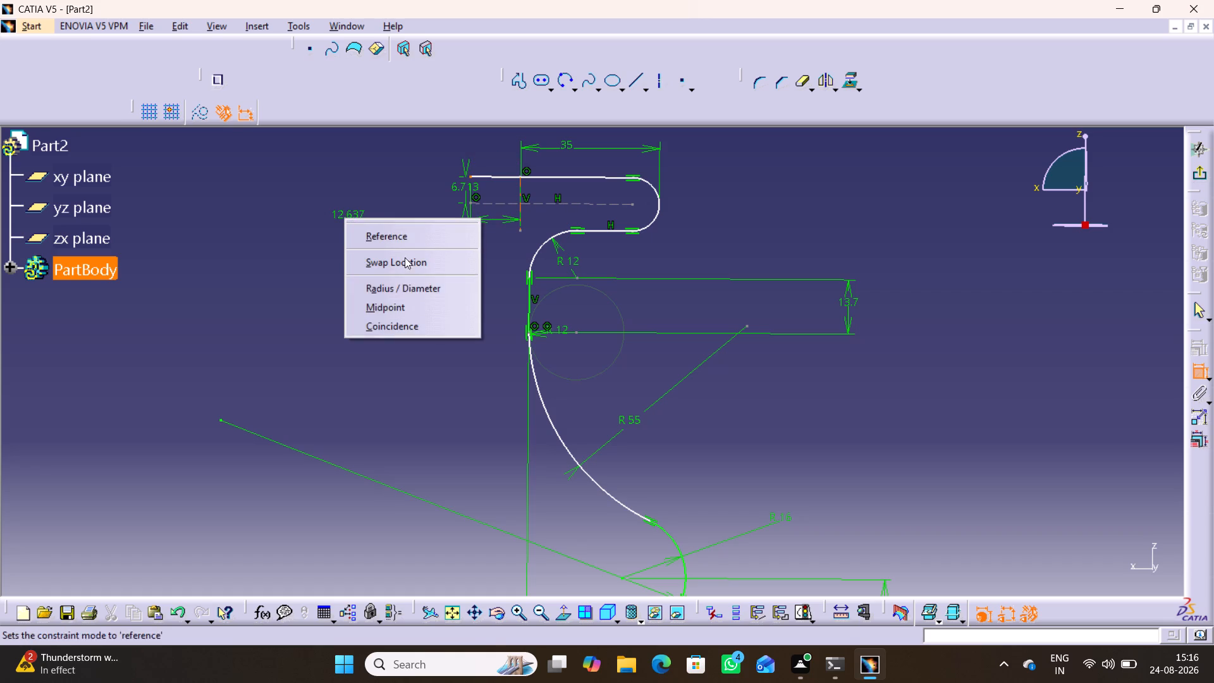
{"action": "left_click", "coordinate": [398, 330]}
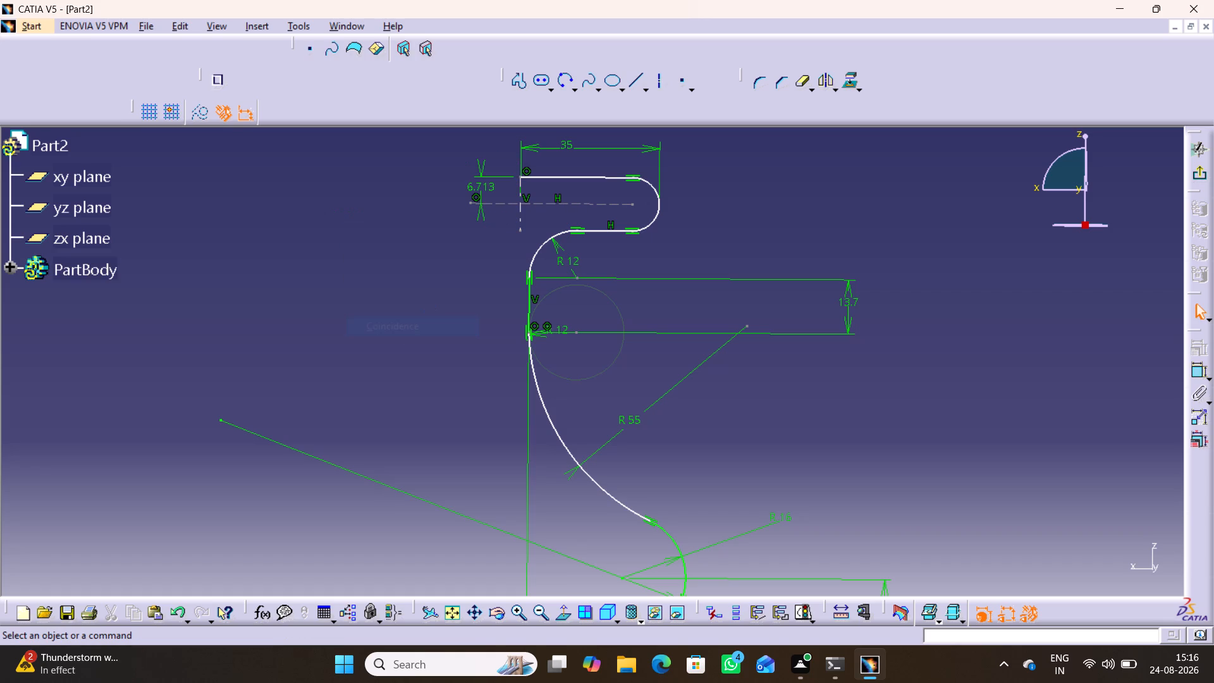
Constrain the inner endpoint of the rim's upper straight line coincident with the sketch's vertical V axis.
{"action": "left_click", "coordinate": [517, 176]}
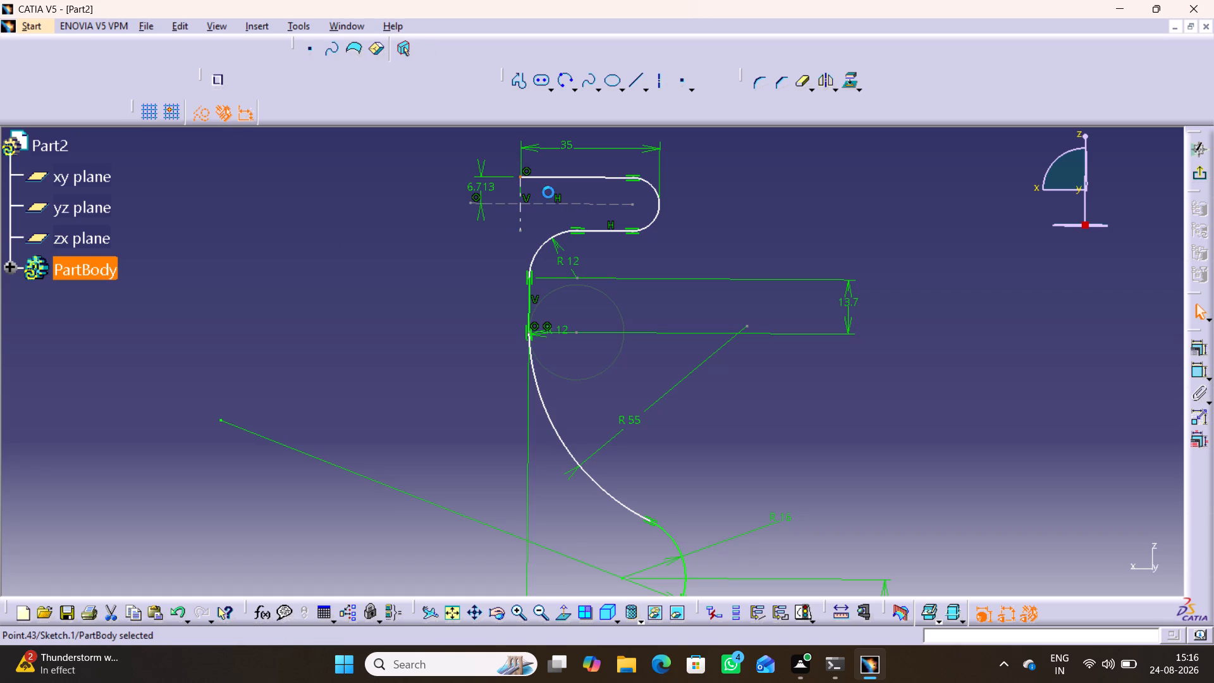
{"action": "left_click", "coordinate": [1197, 372]}
{"action": "middle_click_drag", "start_coordinate": [585, 433], "coordinate": [588, 430]}
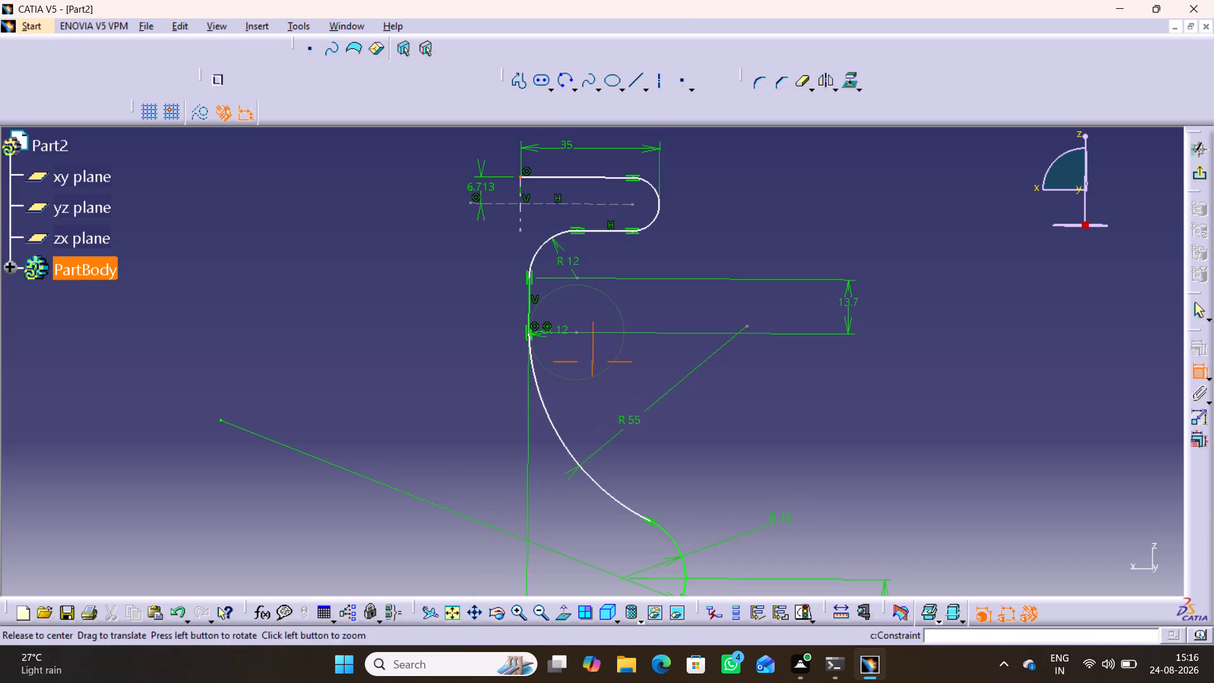
{"action": "middle_click_drag", "start_coordinate": [588, 430], "coordinate": [623, 250]}
{"action": "middle_click_drag", "start_coordinate": [599, 420], "coordinate": [581, 256]}
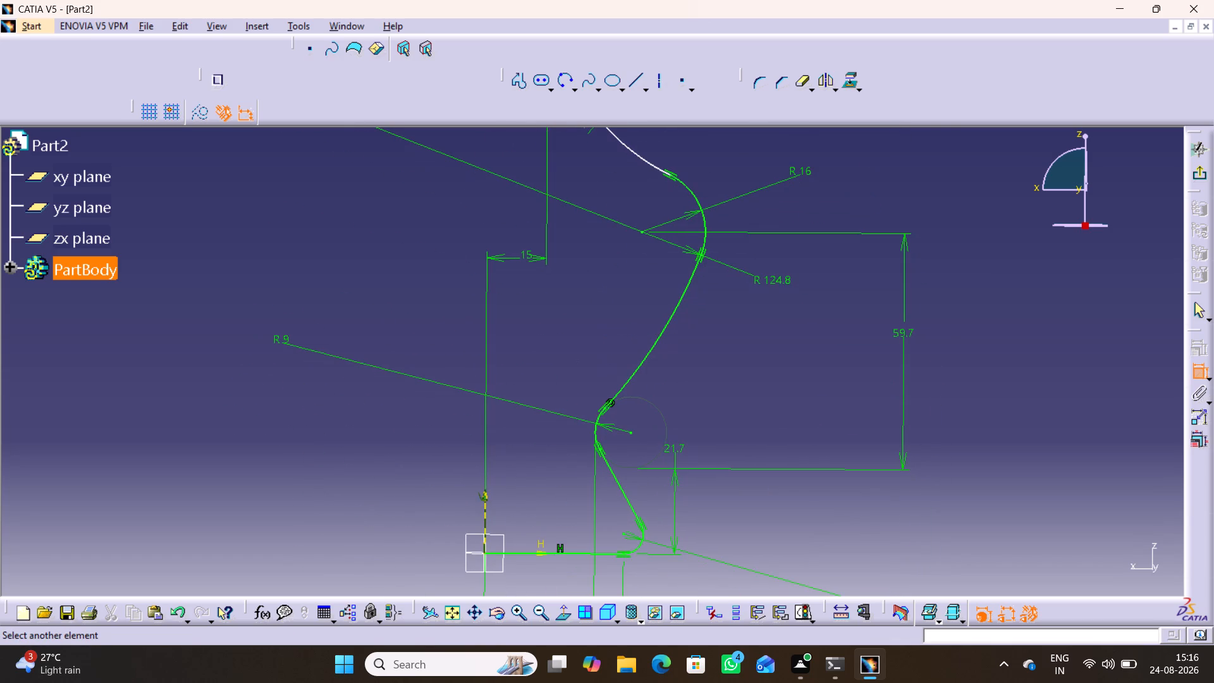
{"action": "left_click", "coordinate": [482, 508]}
{"action": "right_click", "coordinate": [344, 271]}
{"action": "left_click", "coordinate": [394, 341]}
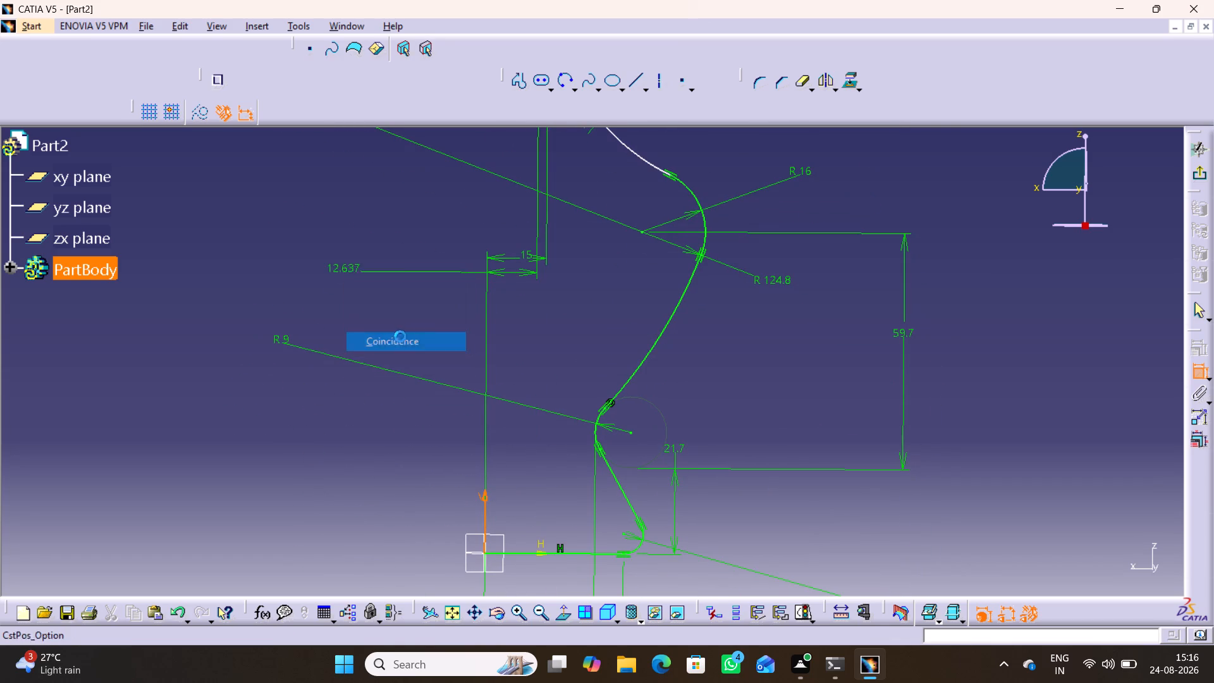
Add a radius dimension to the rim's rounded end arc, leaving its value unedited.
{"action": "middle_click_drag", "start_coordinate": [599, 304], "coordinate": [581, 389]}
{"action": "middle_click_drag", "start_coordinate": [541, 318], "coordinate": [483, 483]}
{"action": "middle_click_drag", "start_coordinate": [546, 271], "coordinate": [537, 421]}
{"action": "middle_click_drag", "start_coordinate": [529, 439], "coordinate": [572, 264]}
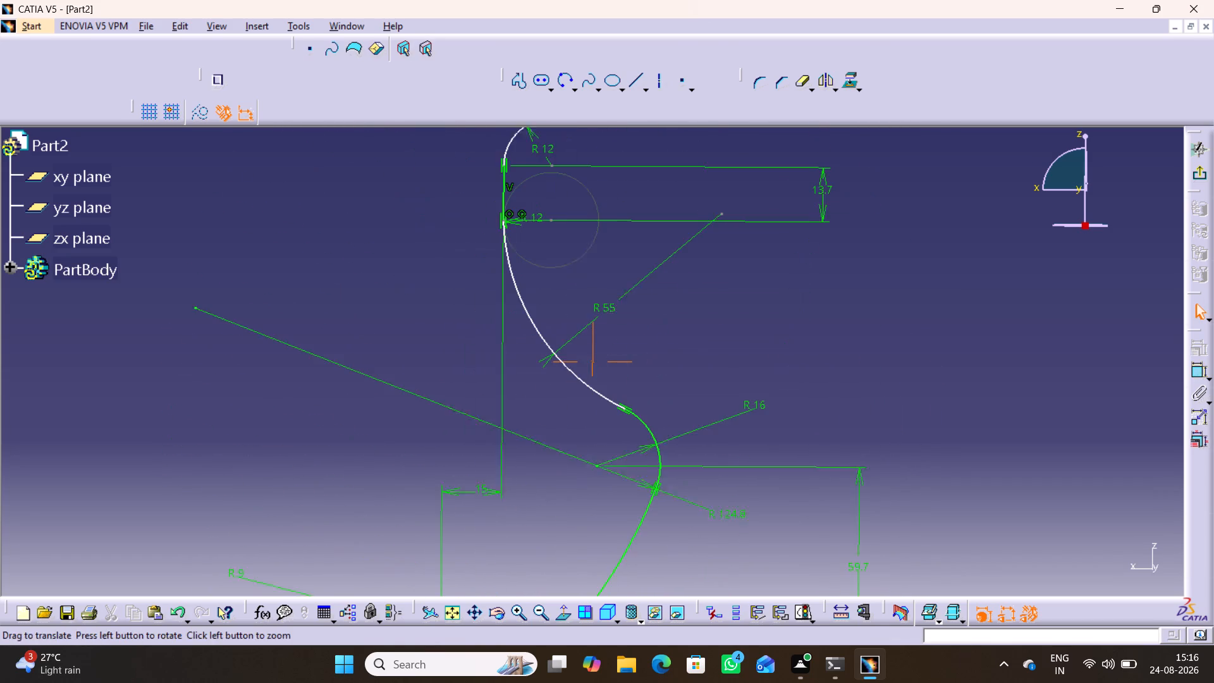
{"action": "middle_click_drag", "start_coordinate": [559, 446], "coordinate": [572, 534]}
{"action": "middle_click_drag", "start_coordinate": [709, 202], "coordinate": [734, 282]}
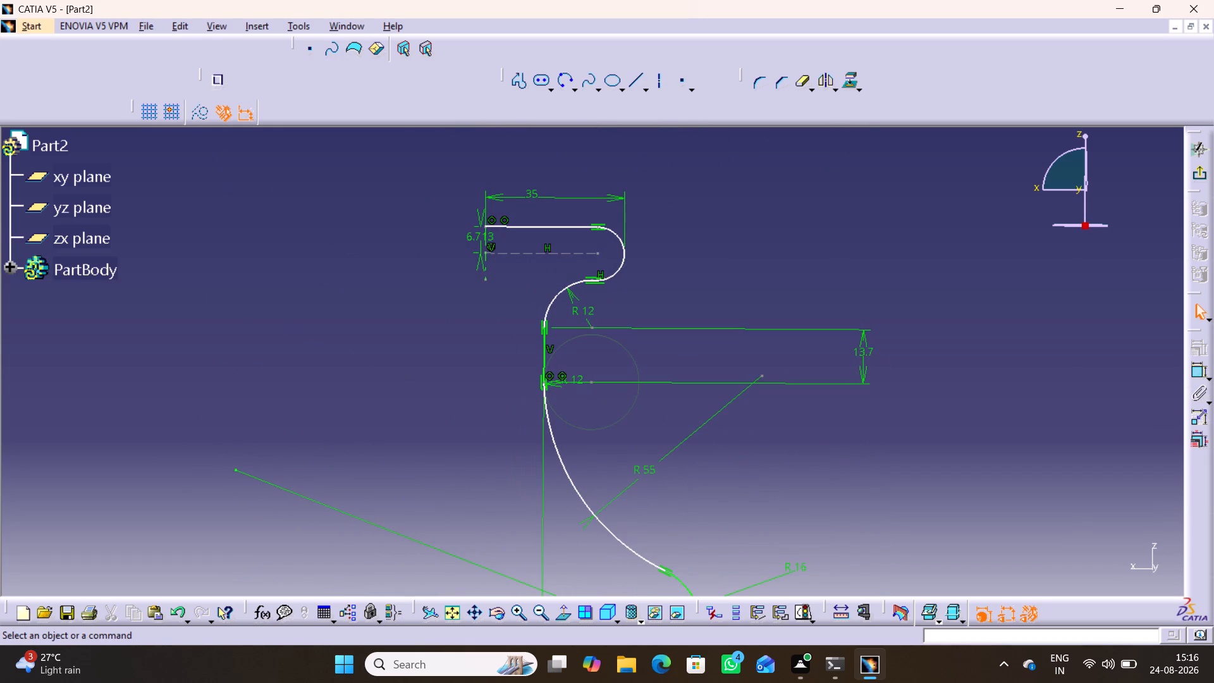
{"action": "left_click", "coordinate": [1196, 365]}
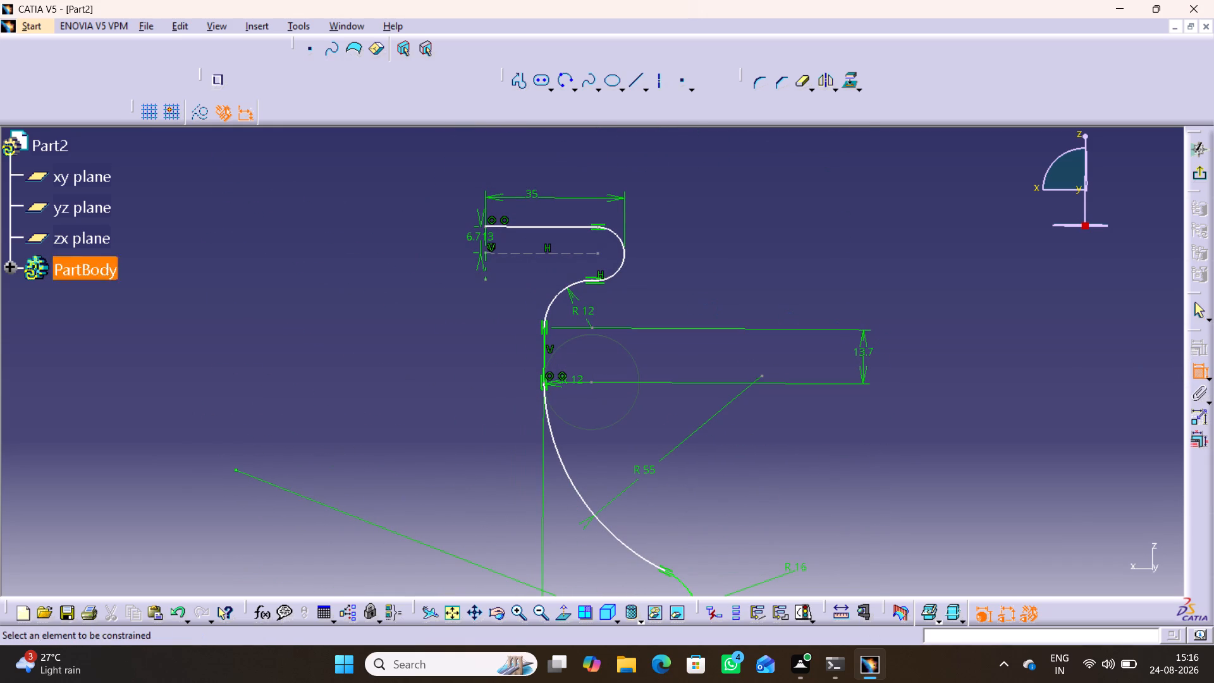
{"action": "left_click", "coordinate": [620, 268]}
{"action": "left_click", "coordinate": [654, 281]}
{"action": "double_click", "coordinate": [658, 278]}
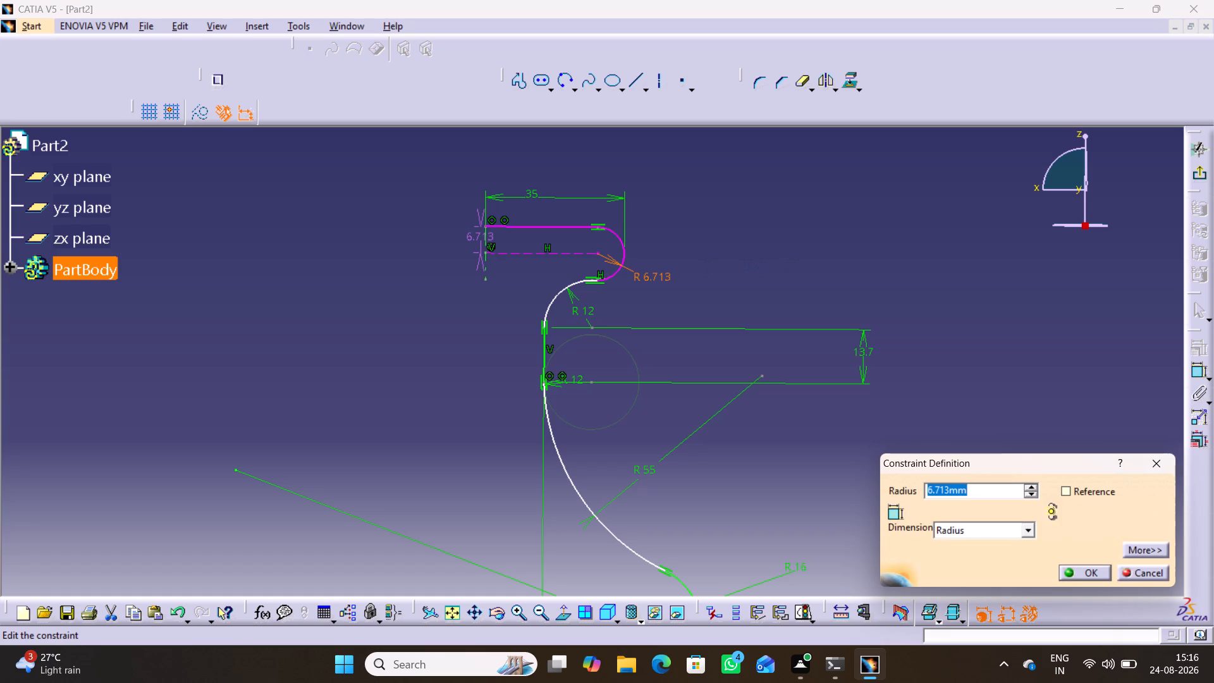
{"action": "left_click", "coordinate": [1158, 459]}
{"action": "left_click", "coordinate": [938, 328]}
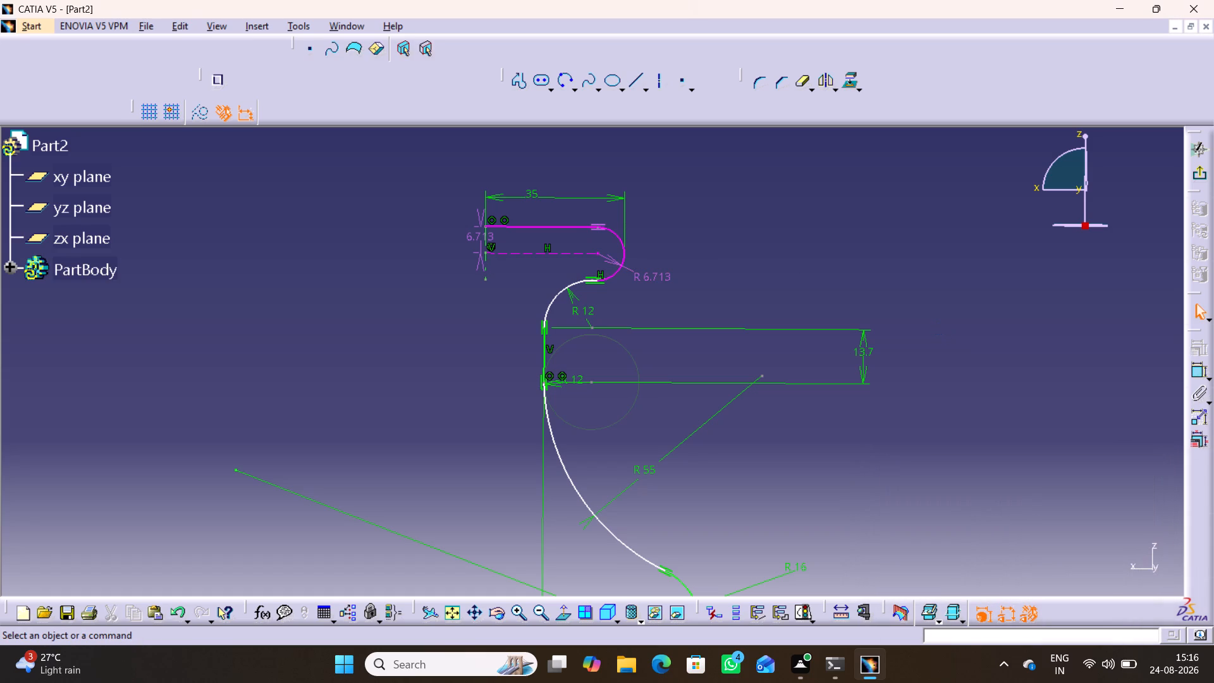
Set the offset between the rim's upper straight line and its dashed centreline to 5 mm.
{"action": "left_click_drag", "start_coordinate": [472, 237], "coordinate": [393, 281]}
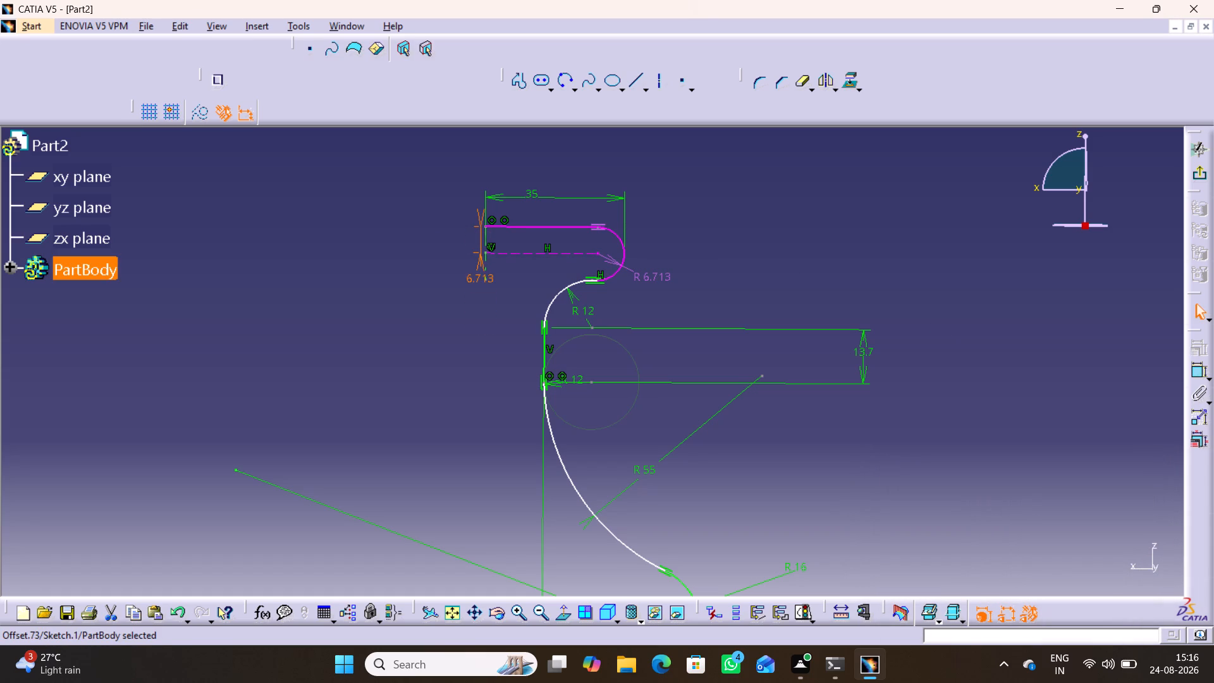
{"action": "double_click", "coordinate": [484, 278]}
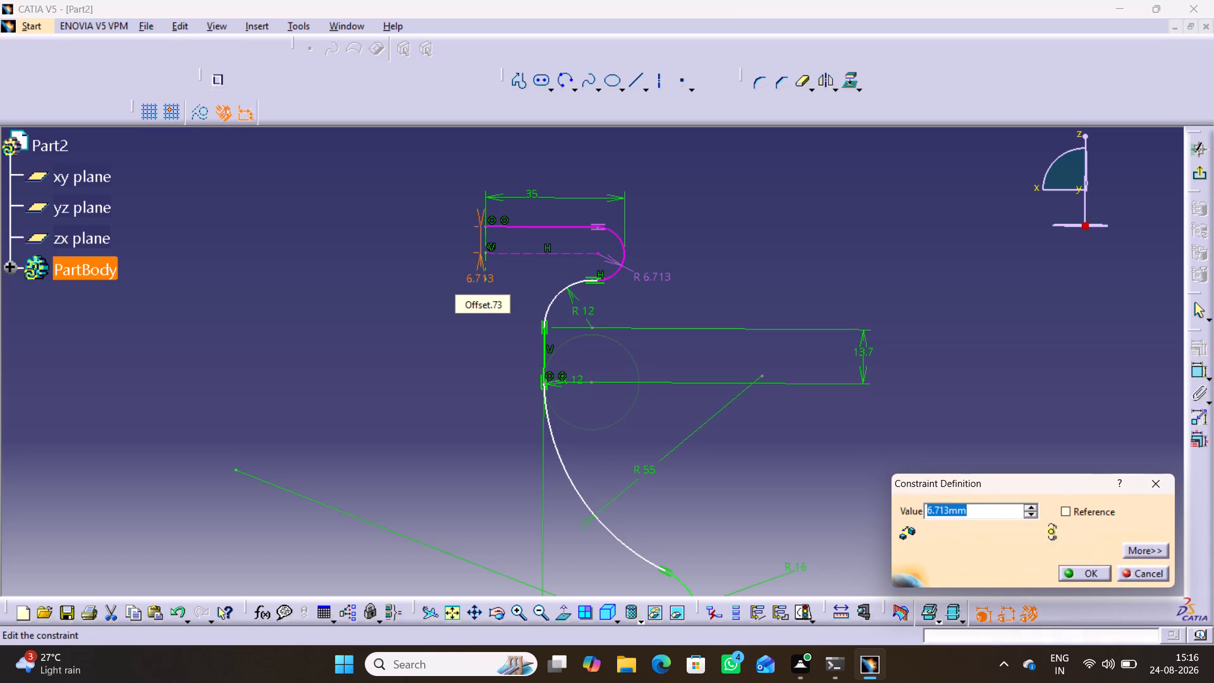
{"action": "key", "text": "5"}
{"action": "key", "text": "Return"}
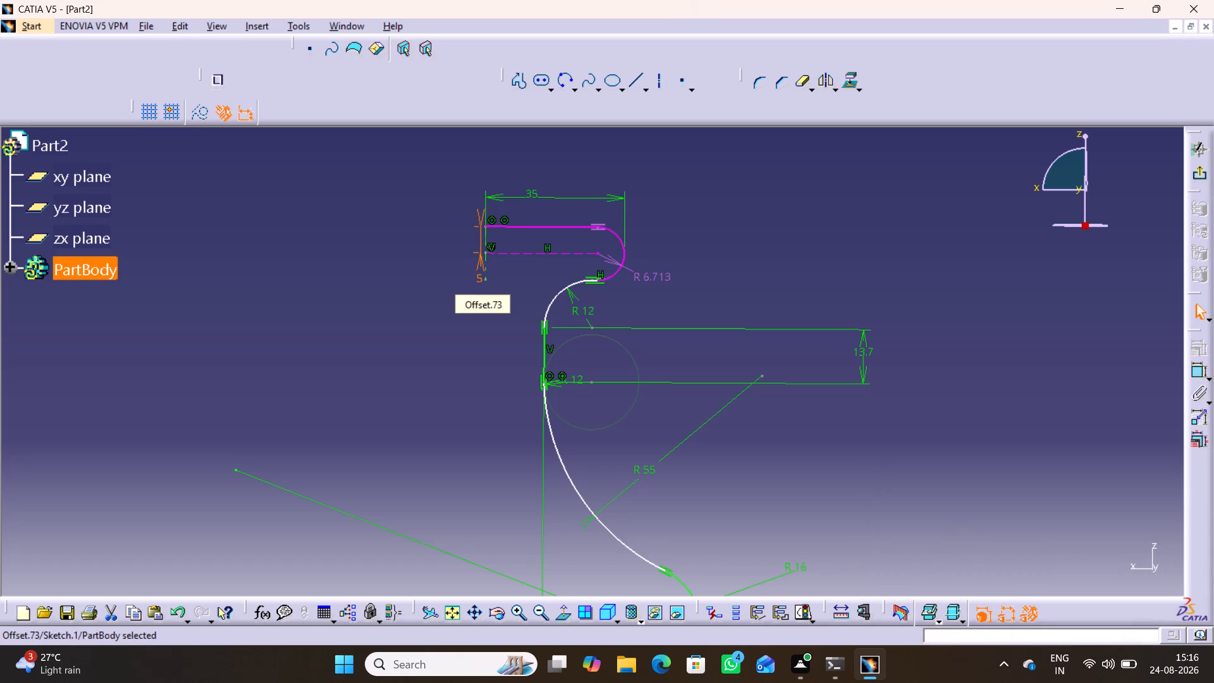
{"action": "left_click", "coordinate": [747, 238]}
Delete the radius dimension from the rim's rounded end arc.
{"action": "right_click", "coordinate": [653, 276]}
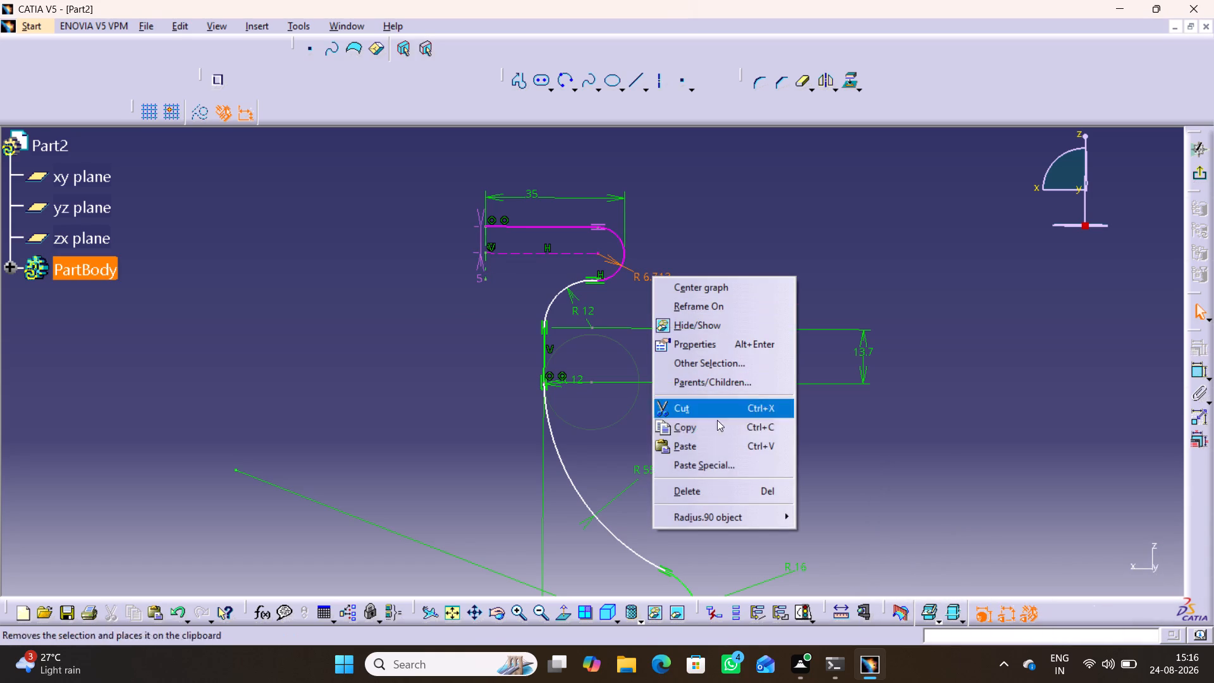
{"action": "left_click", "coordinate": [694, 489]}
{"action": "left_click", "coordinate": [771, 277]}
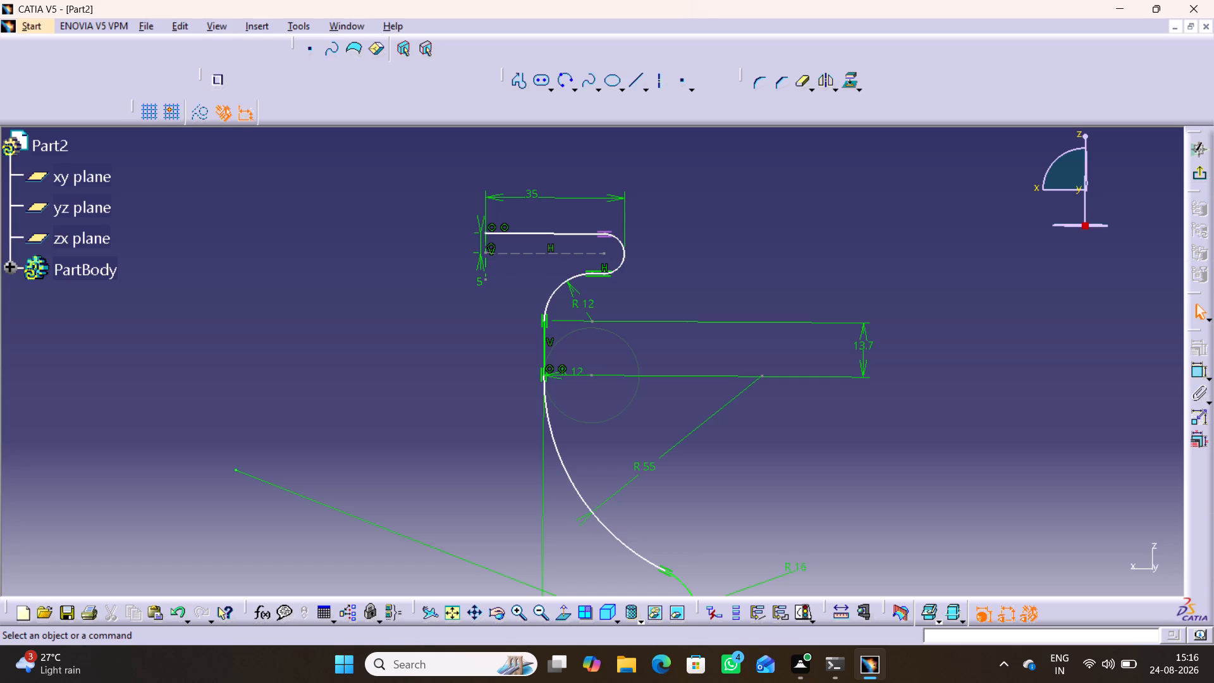
Dimension the overall profile height between the rim's upper straight line and the horizontal base line at 160 mm.
{"action": "middle_click_drag", "start_coordinate": [734, 281], "coordinate": [724, 224]}
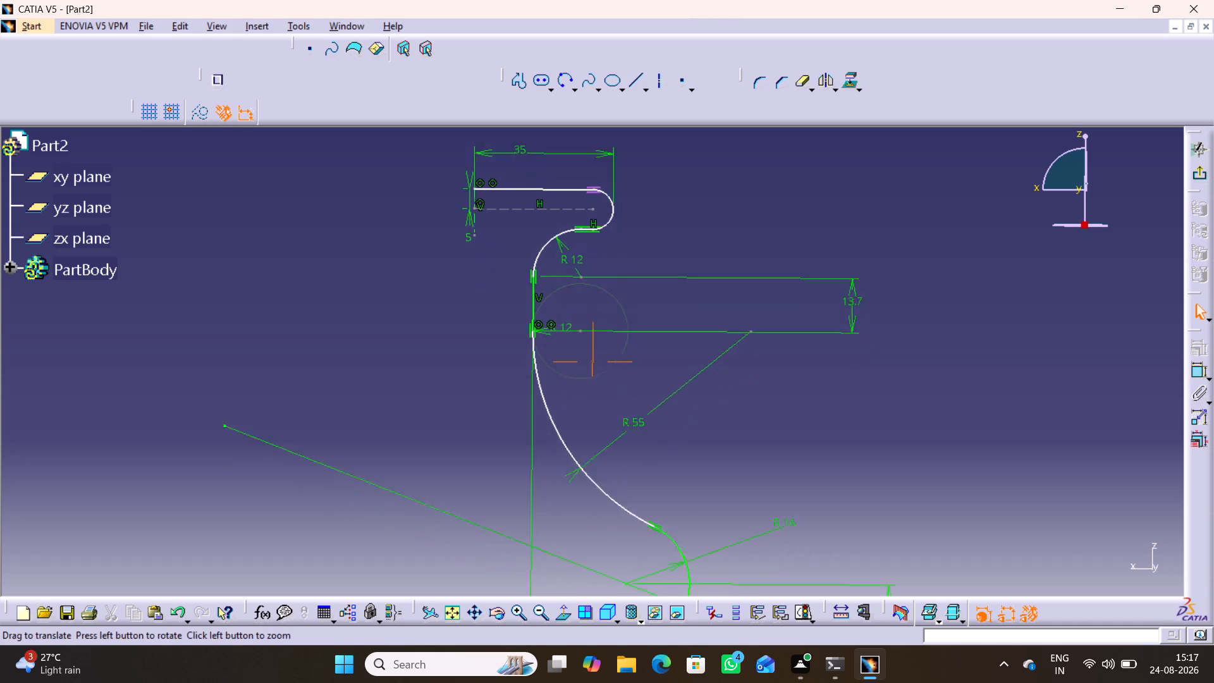
{"action": "middle_click_drag", "start_coordinate": [724, 224], "coordinate": [722, 213]}
{"action": "left_click", "coordinate": [1198, 374]}
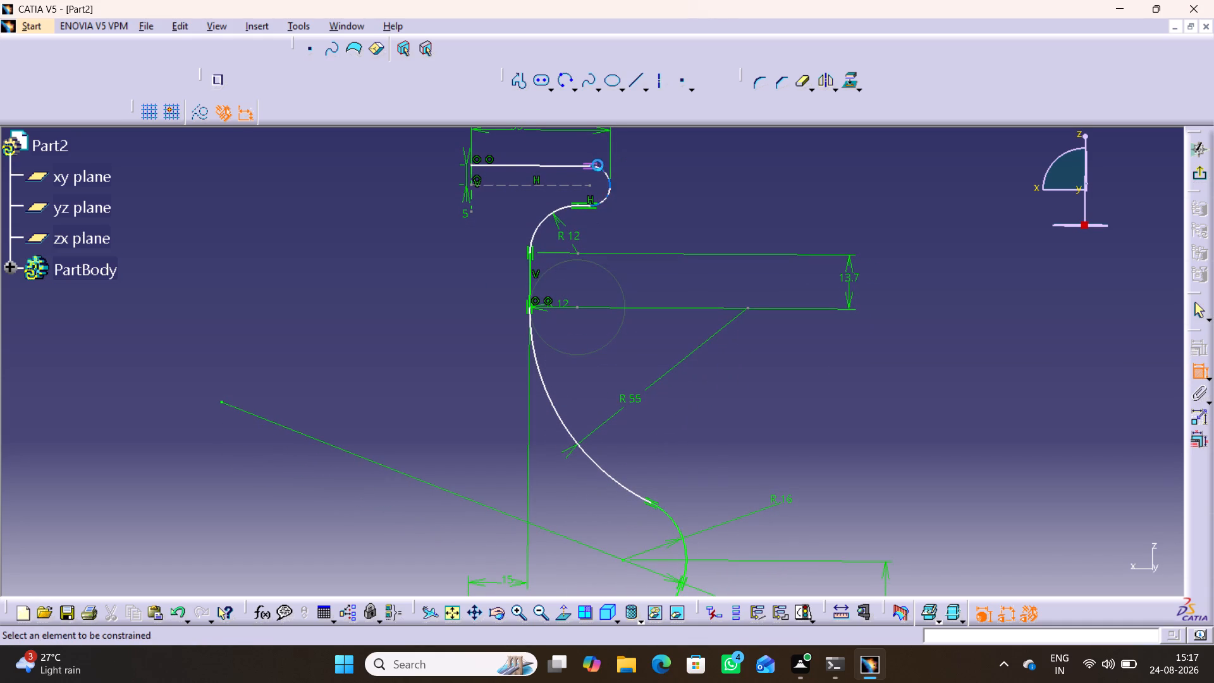
{"action": "left_click", "coordinate": [580, 166]}
{"action": "middle_click_drag", "start_coordinate": [701, 433], "coordinate": [682, 239]}
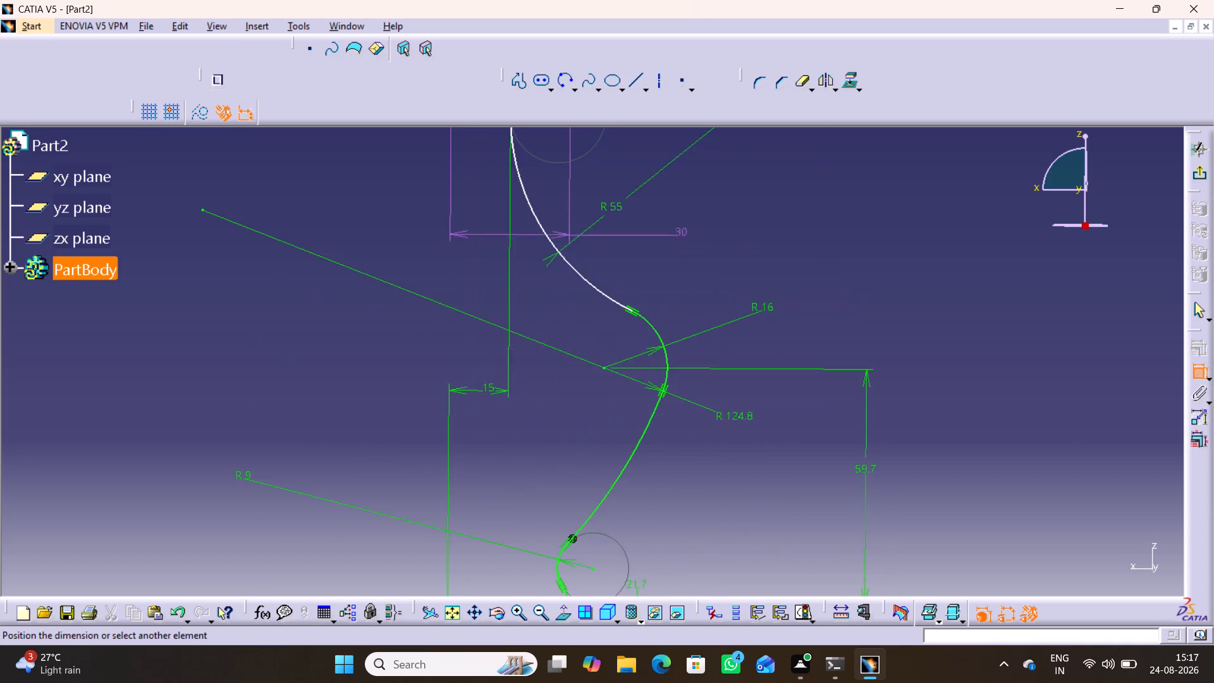
{"action": "middle_click_drag", "start_coordinate": [720, 444], "coordinate": [726, 246]}
{"action": "middle_click_drag", "start_coordinate": [719, 427], "coordinate": [717, 281]}
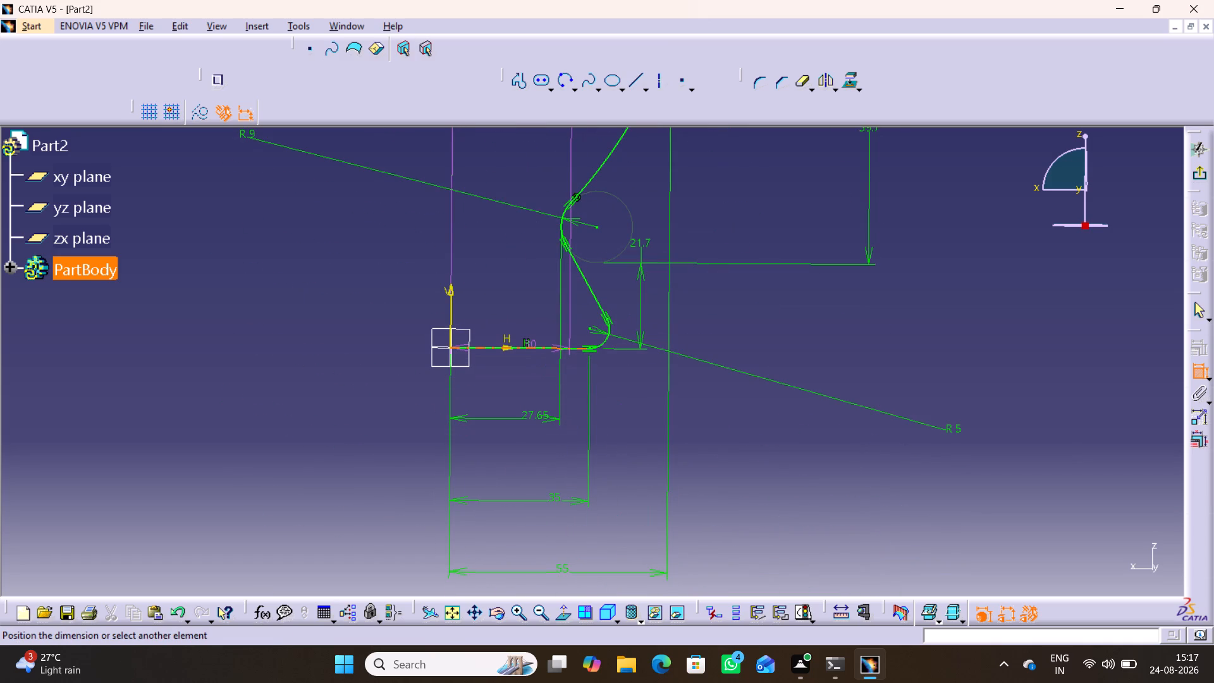
{"action": "left_click", "coordinate": [534, 349]}
{"action": "middle_click_drag", "start_coordinate": [806, 219], "coordinate": [794, 242]}
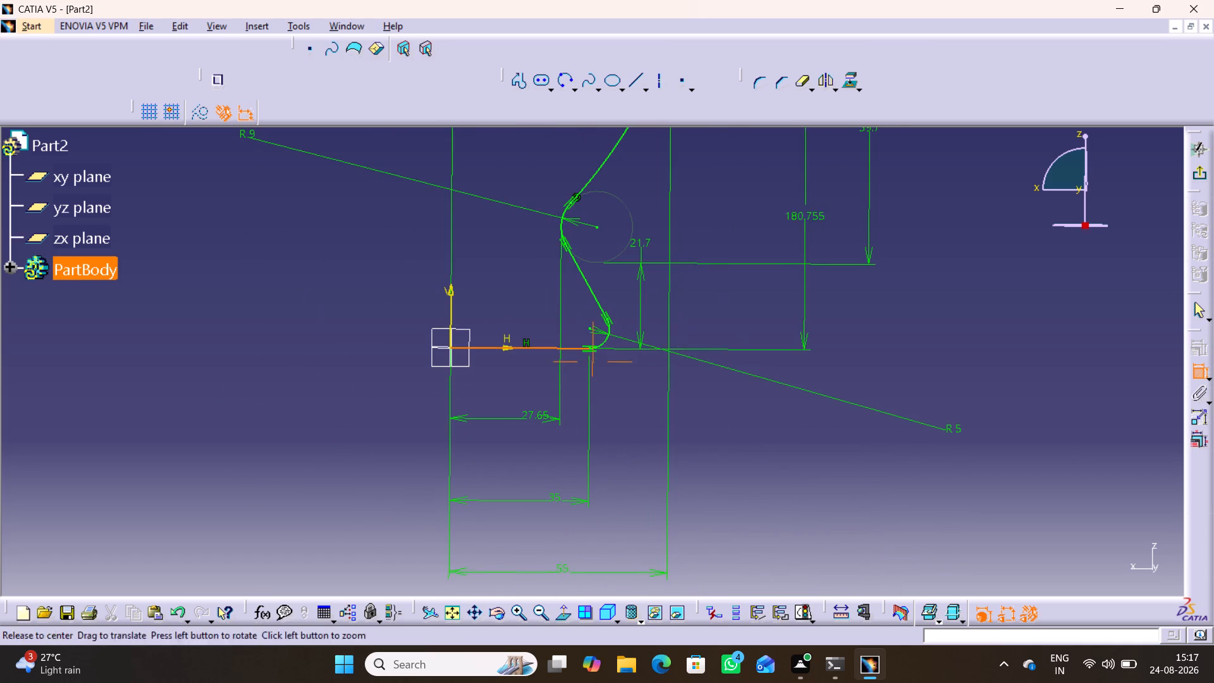
{"action": "middle_click_drag", "start_coordinate": [794, 242], "coordinate": [599, 525]}
{"action": "left_click", "coordinate": [763, 290]}
{"action": "double_click", "coordinate": [766, 284]}
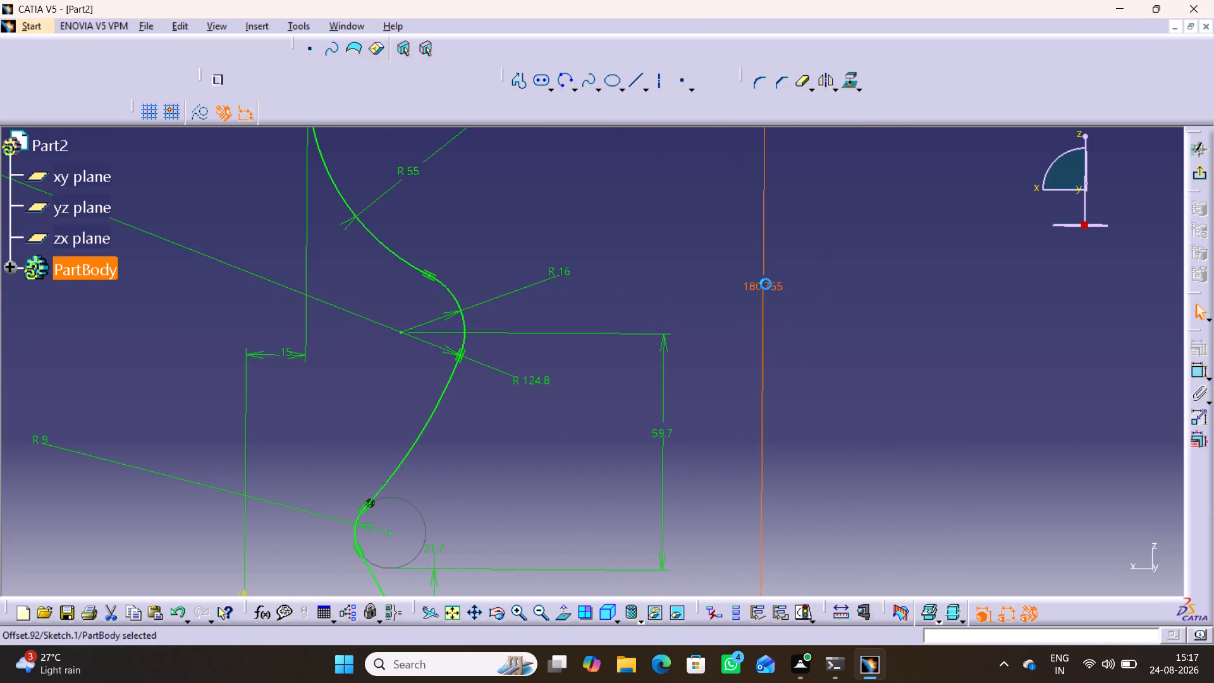
{"action": "type", "text": "160"}
{"action": "key", "text": "Return"}
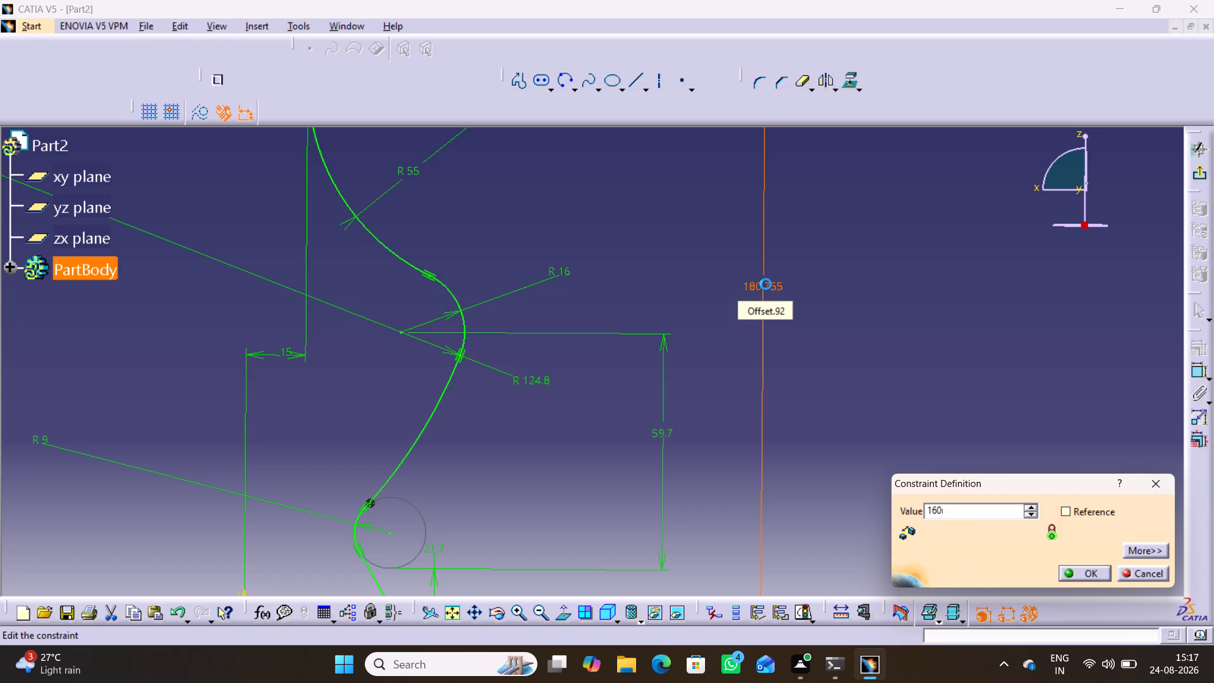
{"action": "left_click", "coordinate": [927, 268]}
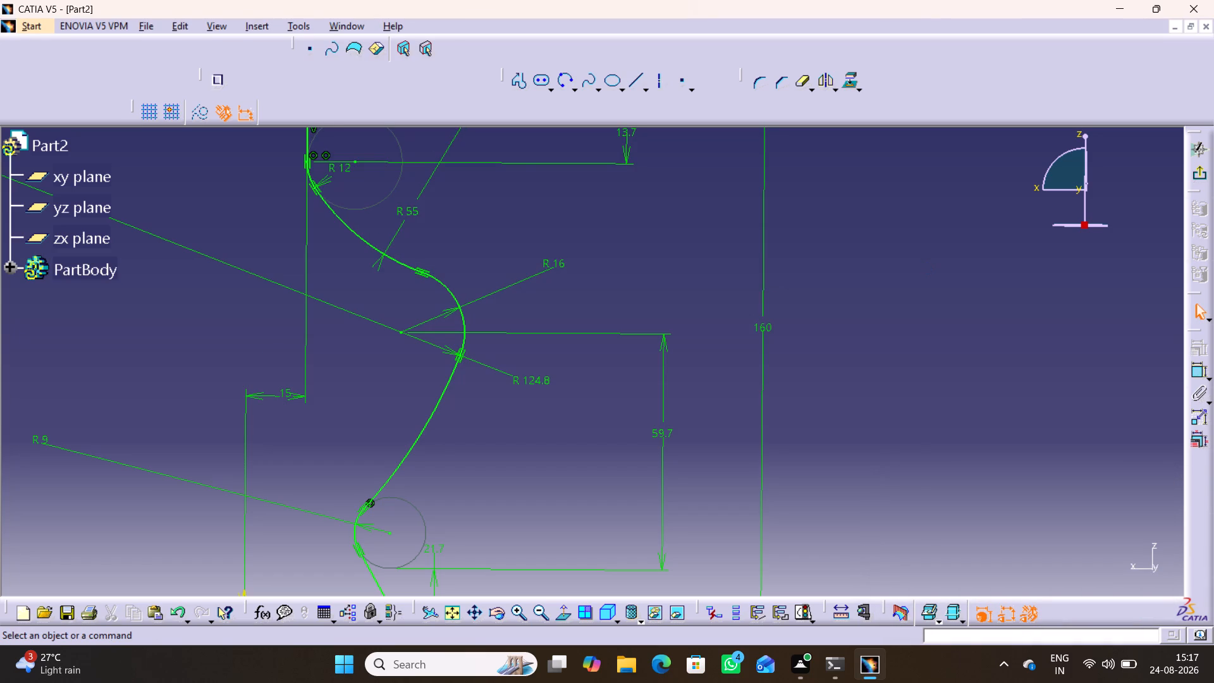
Examine the whole dimensioned profile, including a closer look at the neck and its R 12 and R 55 arcs.
{"action": "middle_click_drag", "start_coordinate": [651, 293], "coordinate": [728, 431]}
{"action": "right_click", "coordinate": [653, 293]}
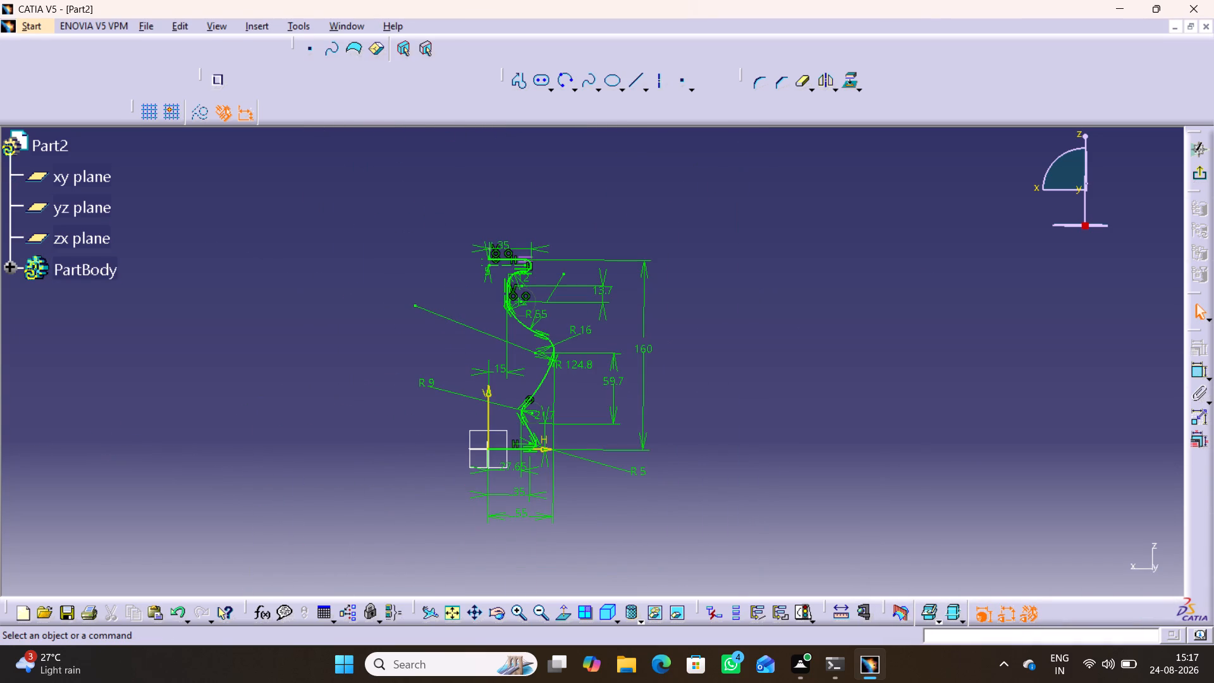
{"action": "middle_click_drag", "start_coordinate": [465, 348], "coordinate": [465, 245]}
{"action": "right_click", "coordinate": [465, 348]}
{"action": "middle_click_drag", "start_coordinate": [334, 239], "coordinate": [391, 316]}
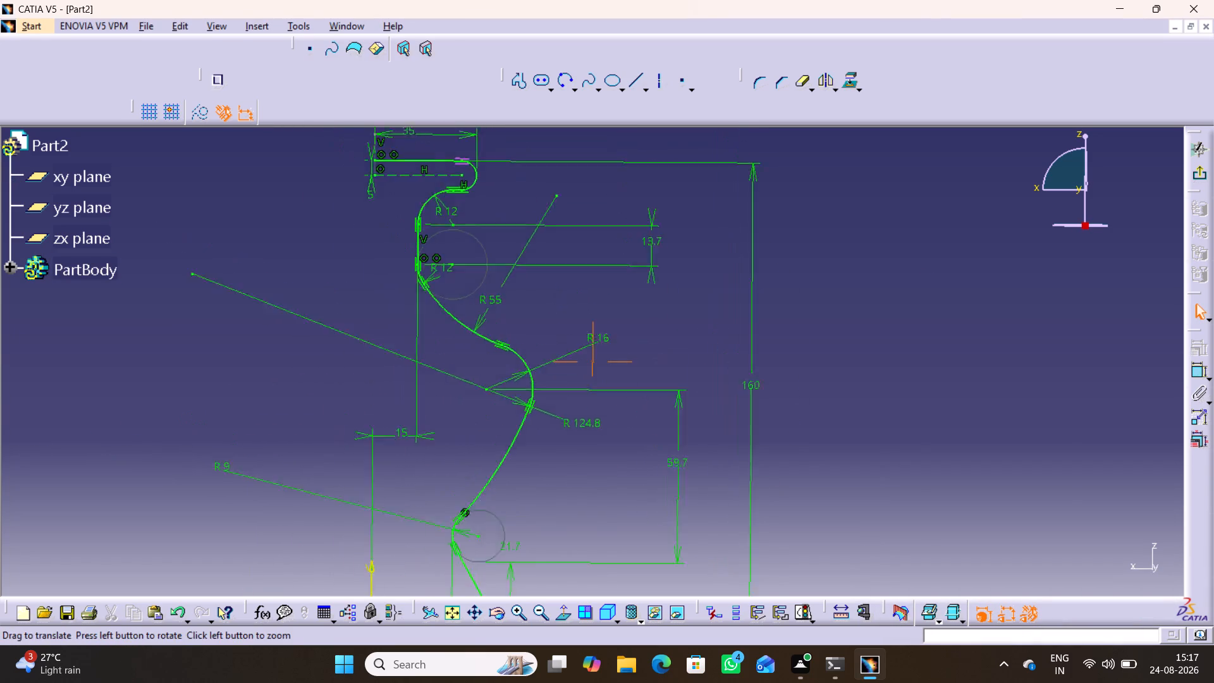
{"action": "middle_click_drag", "start_coordinate": [391, 316], "coordinate": [419, 335]}
{"action": "middle_click_drag", "start_coordinate": [417, 329], "coordinate": [416, 256]}
{"action": "right_click", "coordinate": [417, 329]}
{"action": "middle_click_drag", "start_coordinate": [470, 339], "coordinate": [547, 345]}
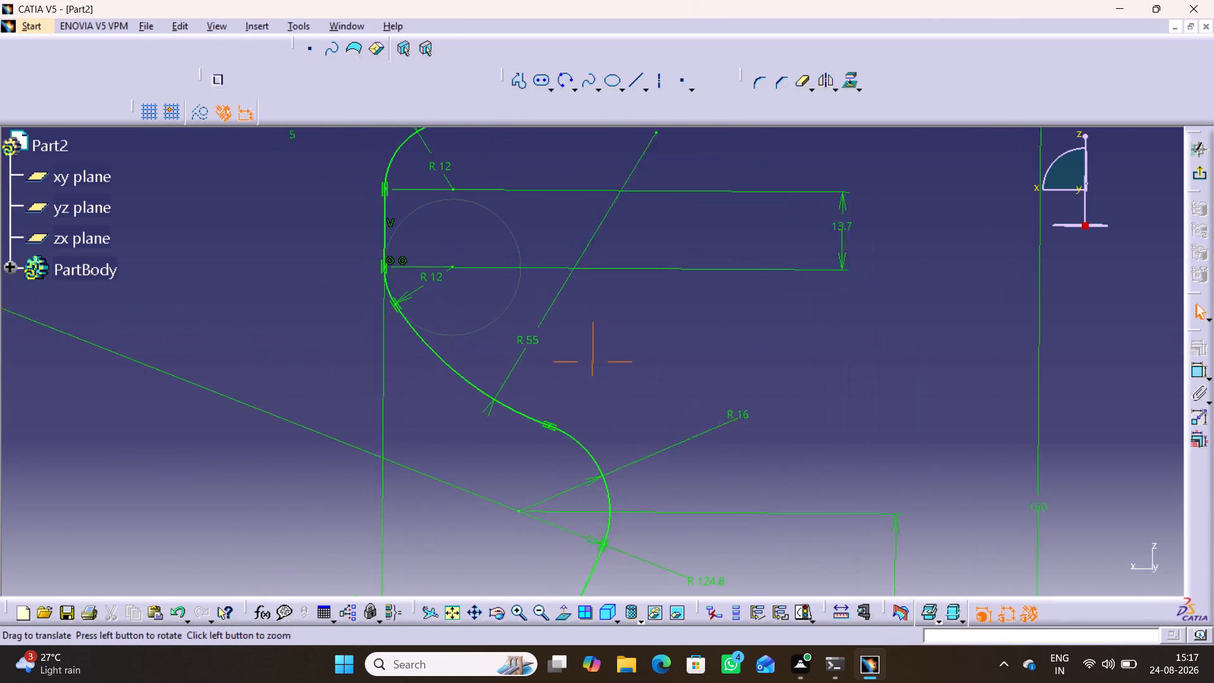
Exit the finished profile sketch and revolve it 360° about the sketch axis into a solid with Shaft.
{"action": "middle_click_drag", "start_coordinate": [547, 345], "coordinate": [594, 351]}
{"action": "middle_click_drag", "start_coordinate": [391, 356], "coordinate": [426, 424]}
{"action": "right_click", "coordinate": [391, 356]}
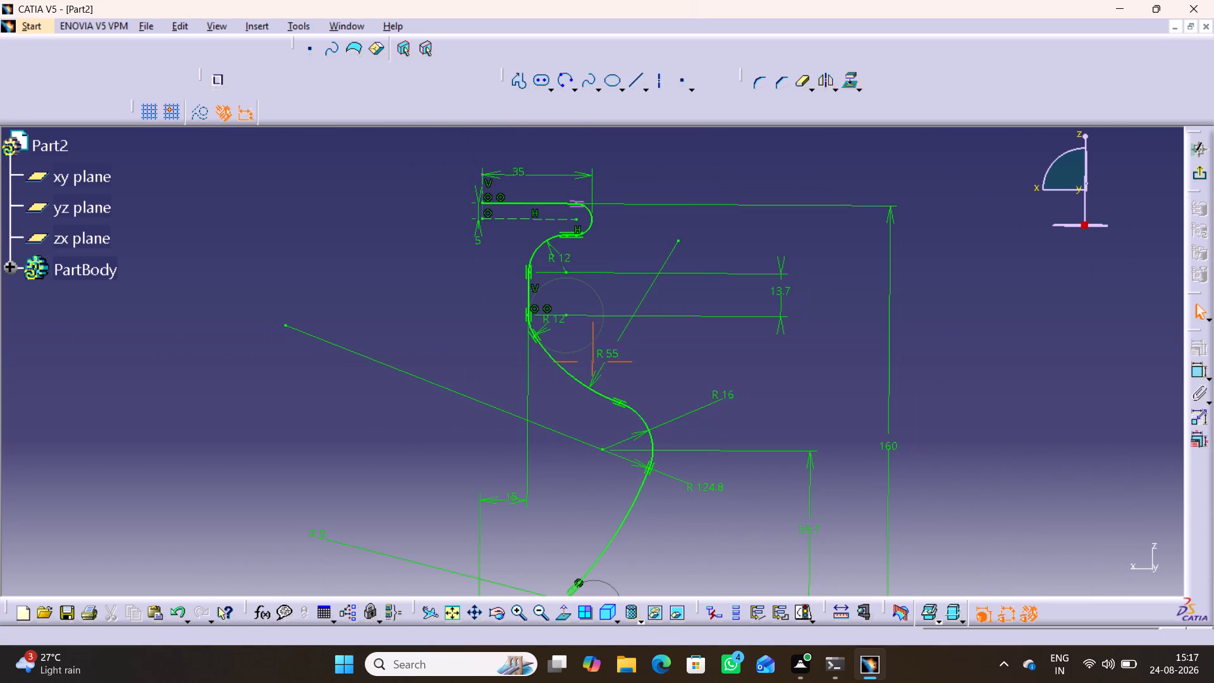
{"action": "middle_click_drag", "start_coordinate": [475, 329], "coordinate": [350, 259]}
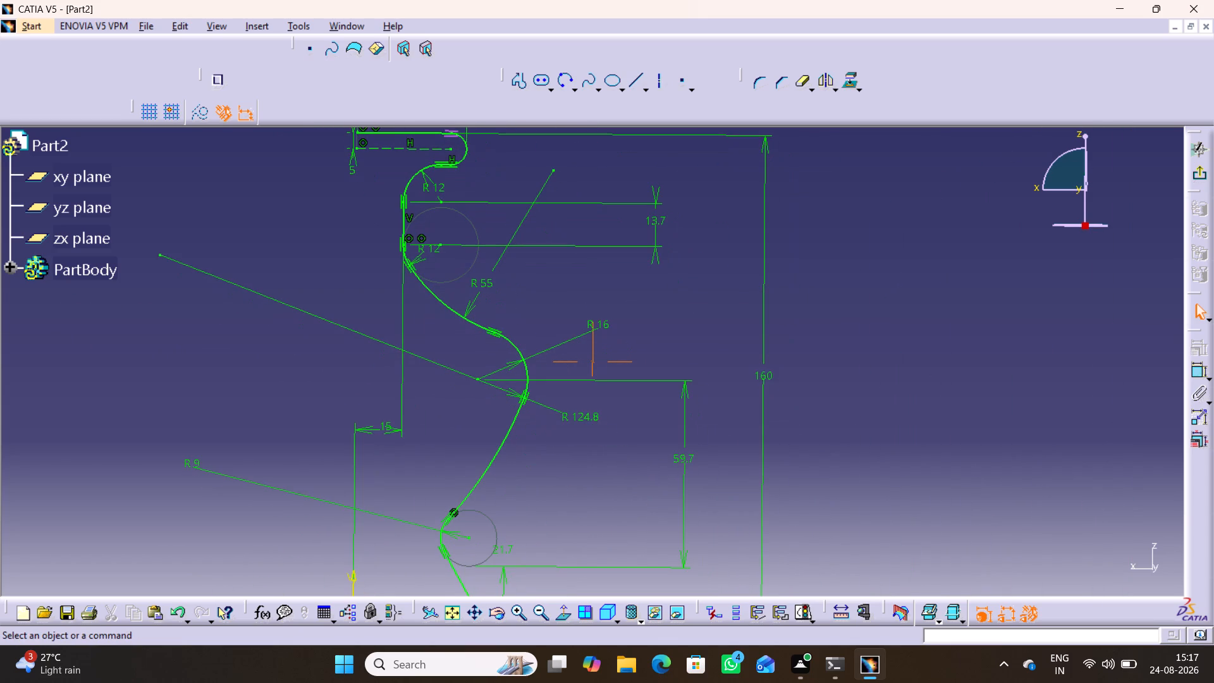
{"action": "middle_click_drag", "start_coordinate": [352, 375], "coordinate": [383, 434]}
{"action": "right_click", "coordinate": [352, 375]}
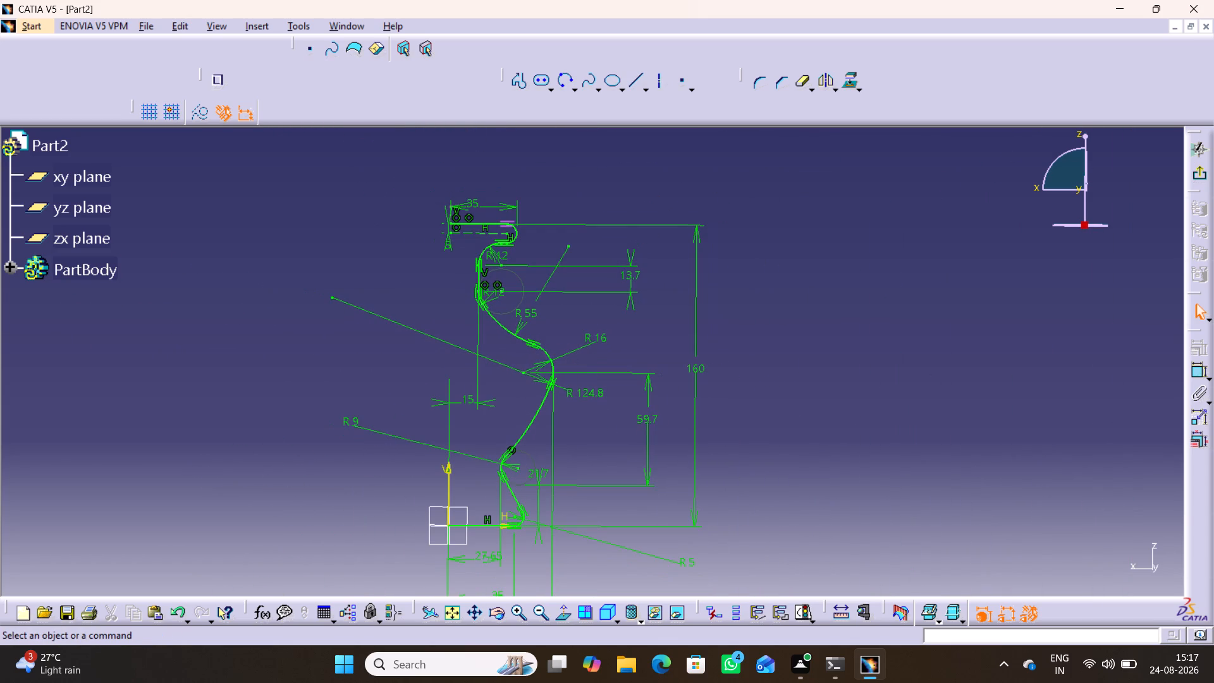
{"action": "left_click", "coordinate": [1199, 173]}
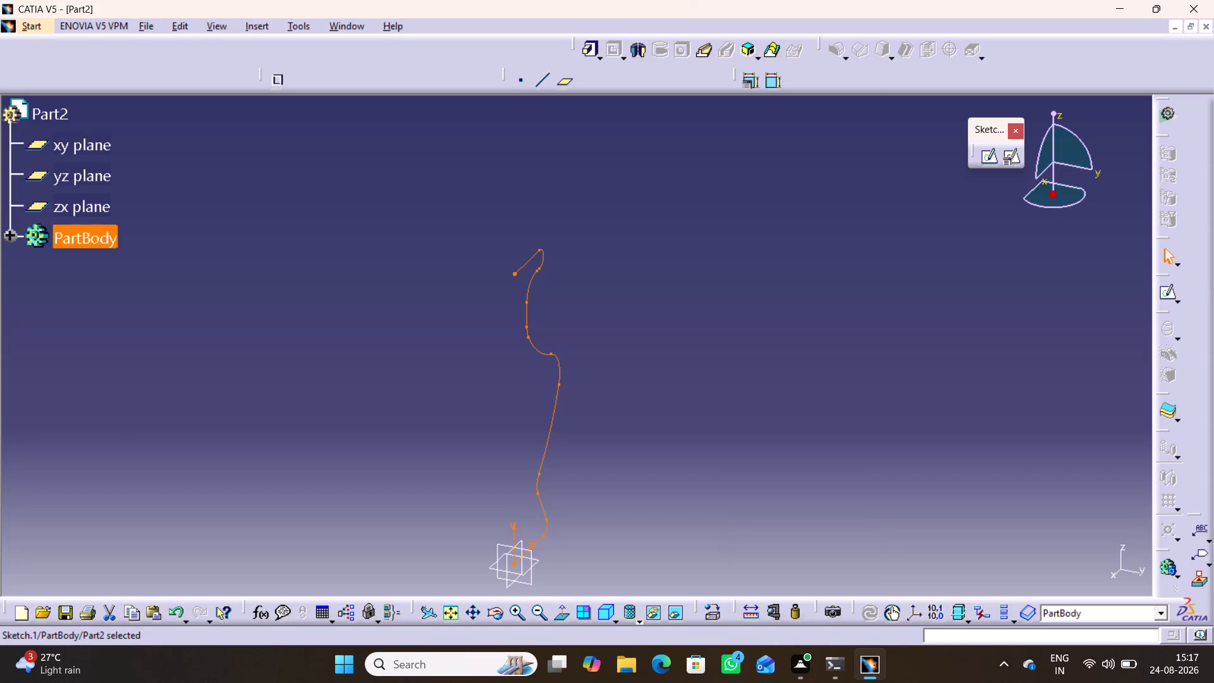
{"action": "left_click", "coordinate": [637, 46]}
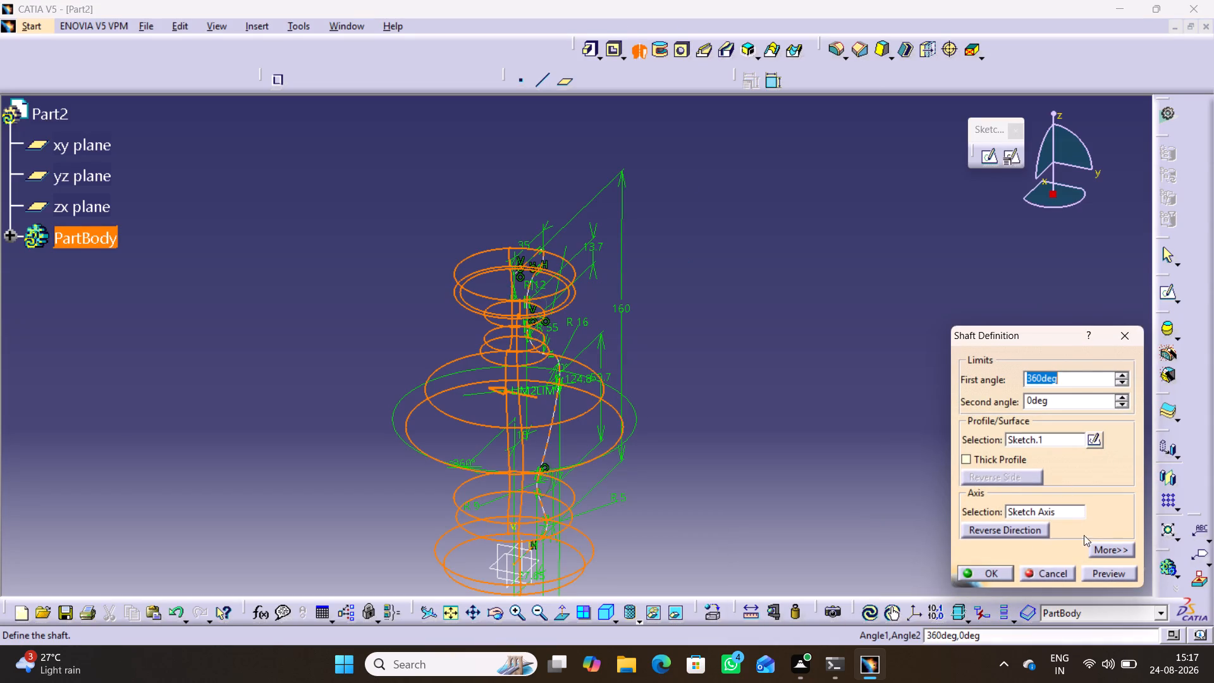
{"action": "left_click", "coordinate": [1100, 575]}
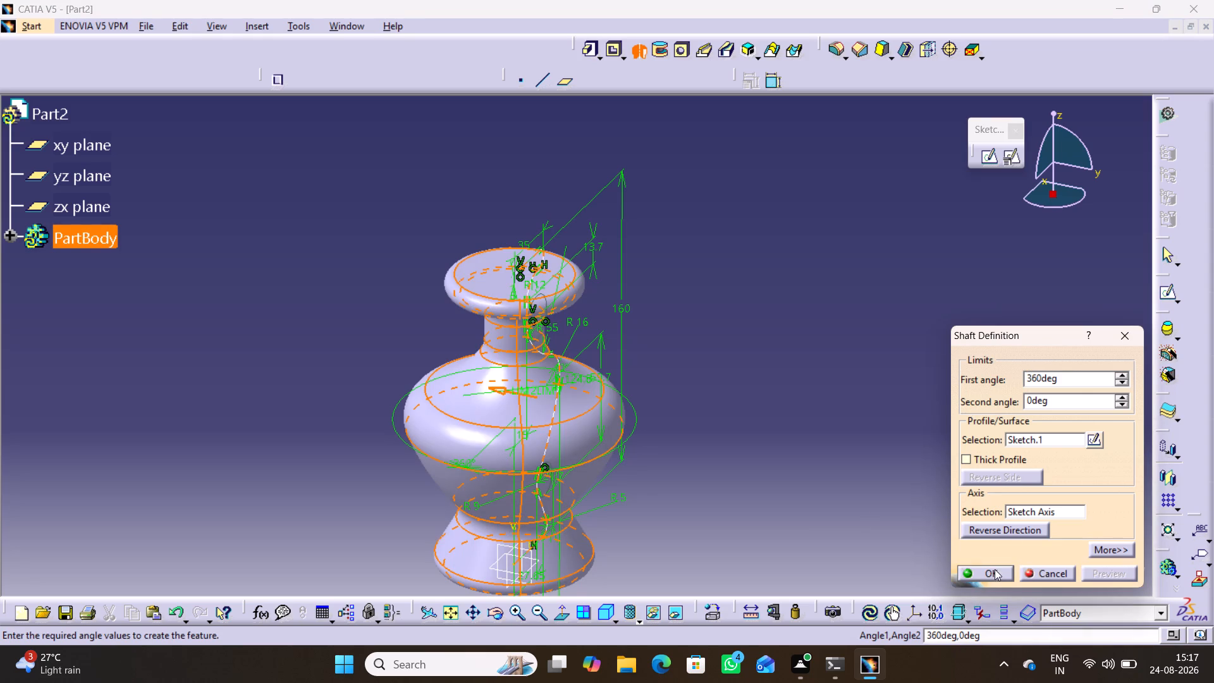
{"action": "left_click", "coordinate": [984, 574]}
{"action": "left_click", "coordinate": [783, 359]}
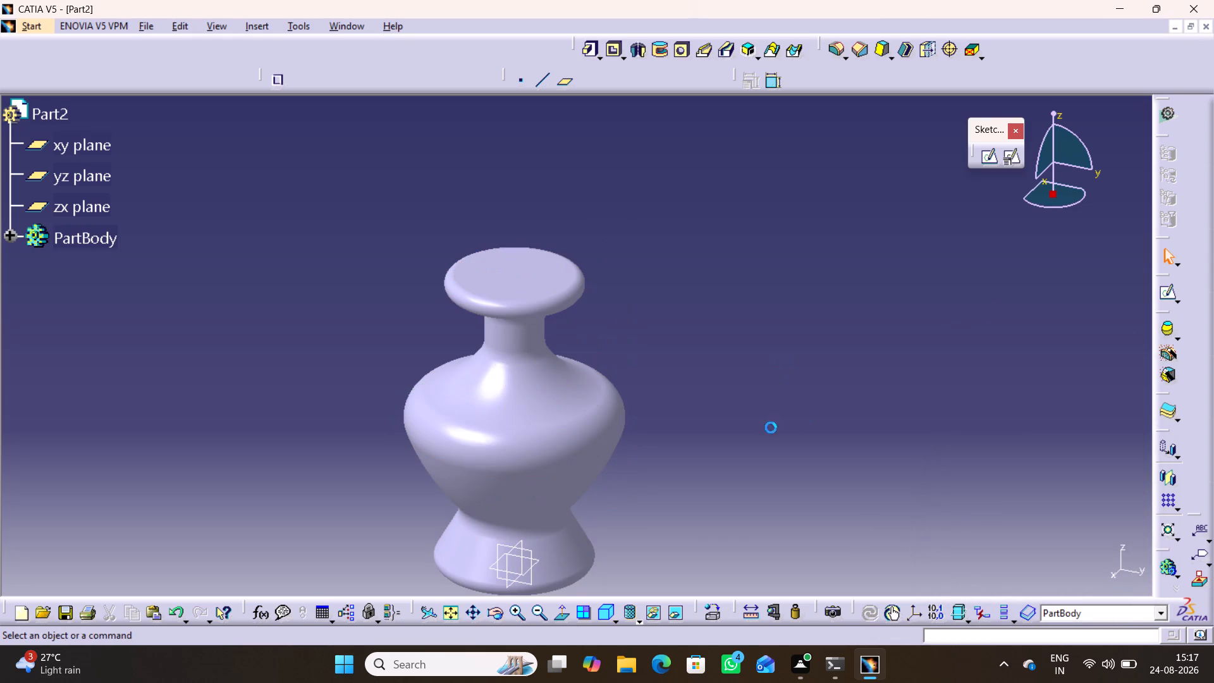
Examine the revolved vase body from its underside, its rim and its side.
{"action": "middle_click_drag", "start_coordinate": [764, 440], "coordinate": [526, 216]}
{"action": "right_click_drag", "start_coordinate": [764, 437], "coordinate": [526, 216]}
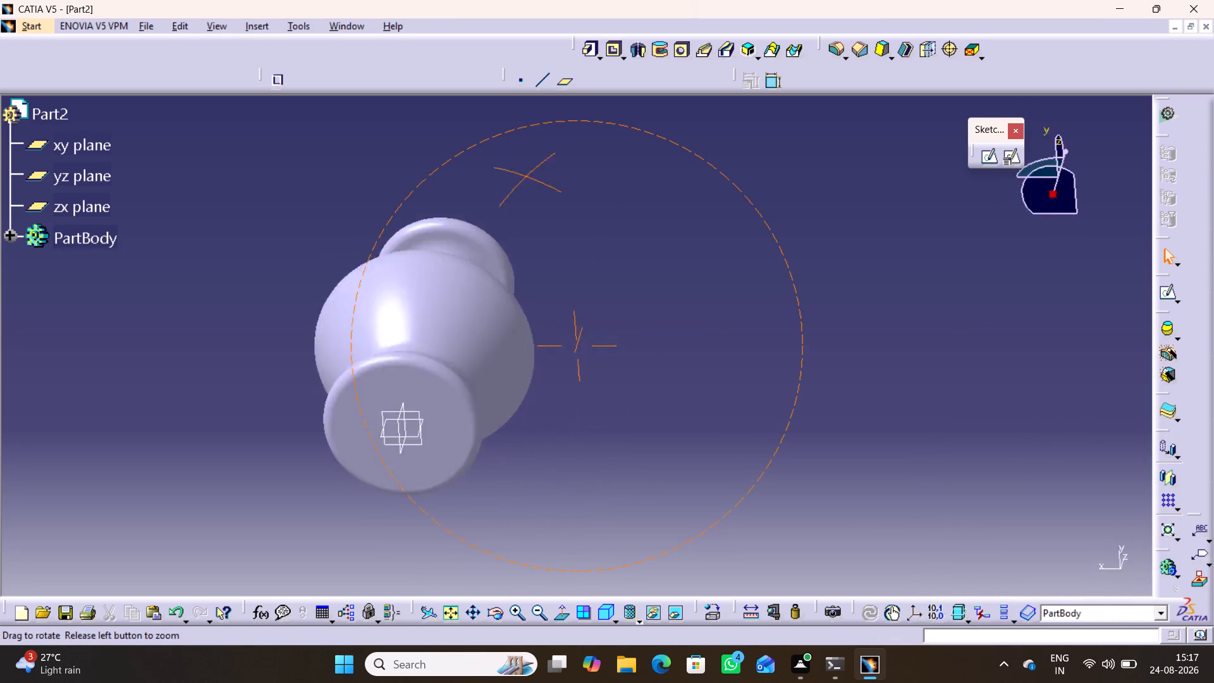
{"action": "right_click_drag", "start_coordinate": [526, 216], "coordinate": [494, 505]}
{"action": "middle_click_drag", "start_coordinate": [526, 216], "coordinate": [494, 505]}
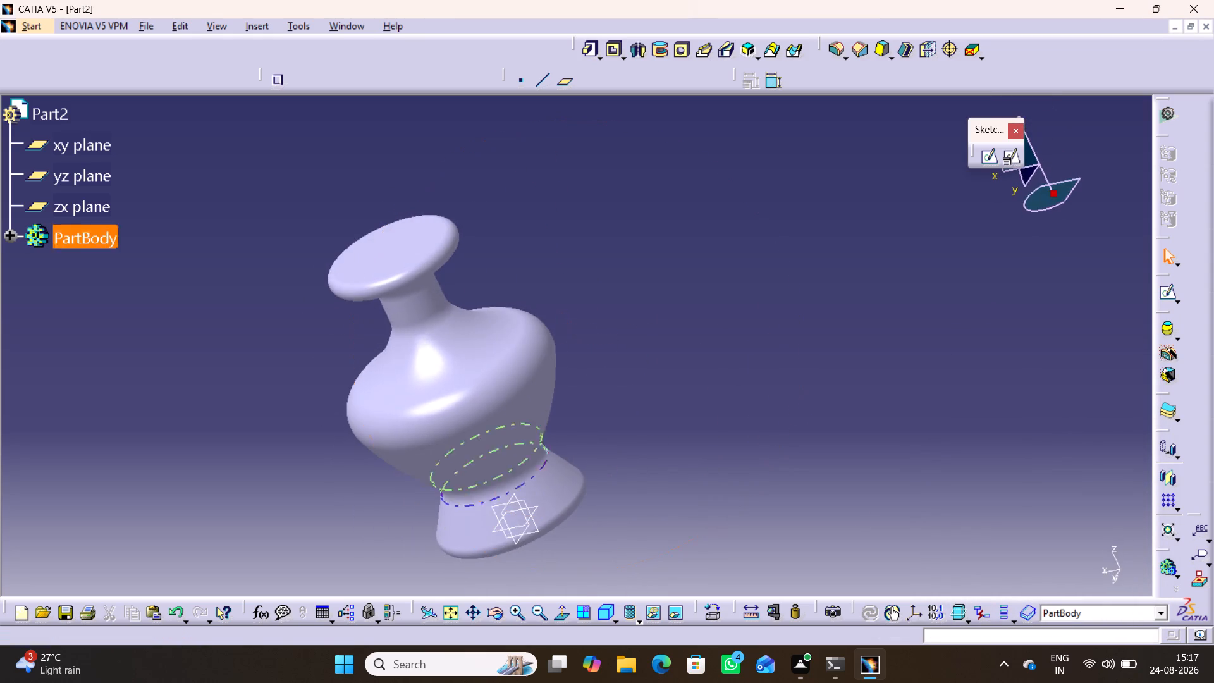
{"action": "middle_click_drag", "start_coordinate": [679, 257], "coordinate": [783, 295]}
{"action": "right_click_drag", "start_coordinate": [716, 238], "coordinate": [783, 295]}
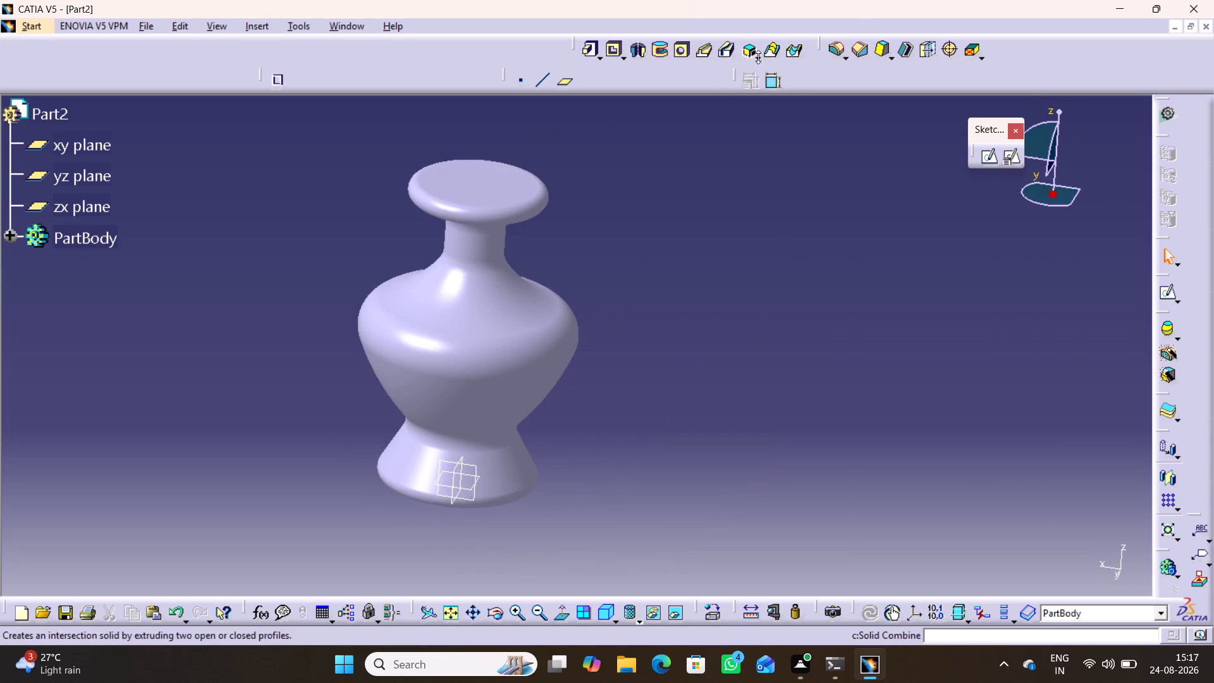
{"action": "left_click", "coordinate": [758, 56]}
{"action": "left_click", "coordinate": [748, 173]}
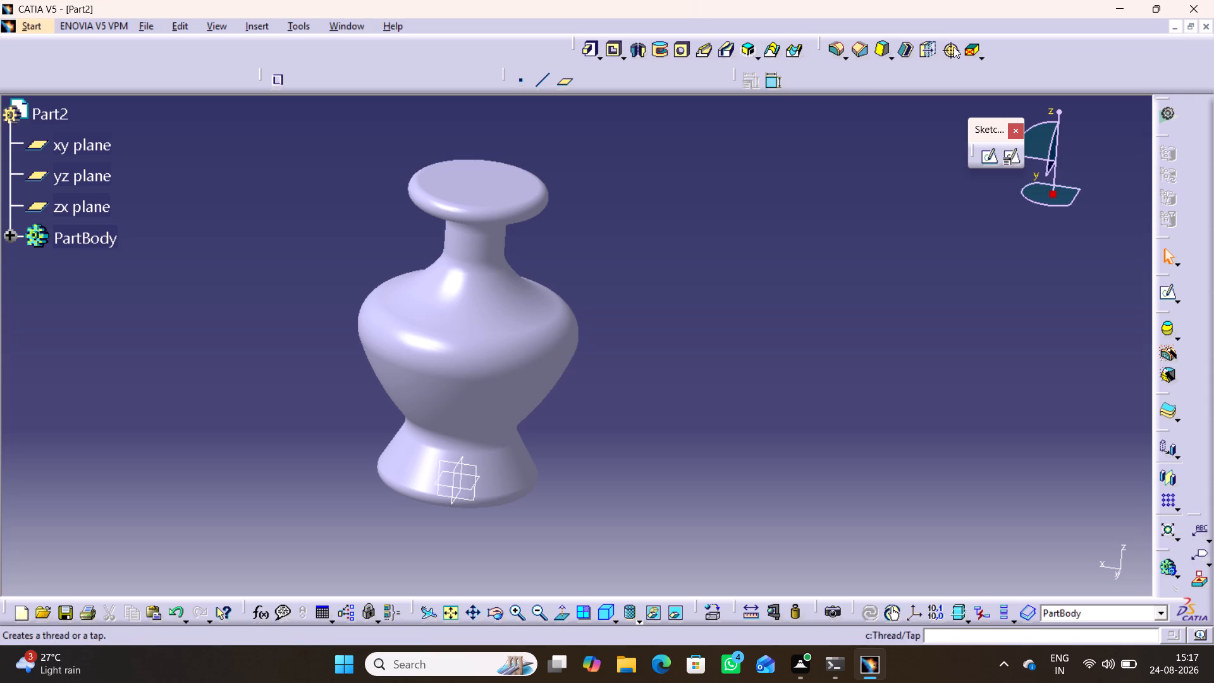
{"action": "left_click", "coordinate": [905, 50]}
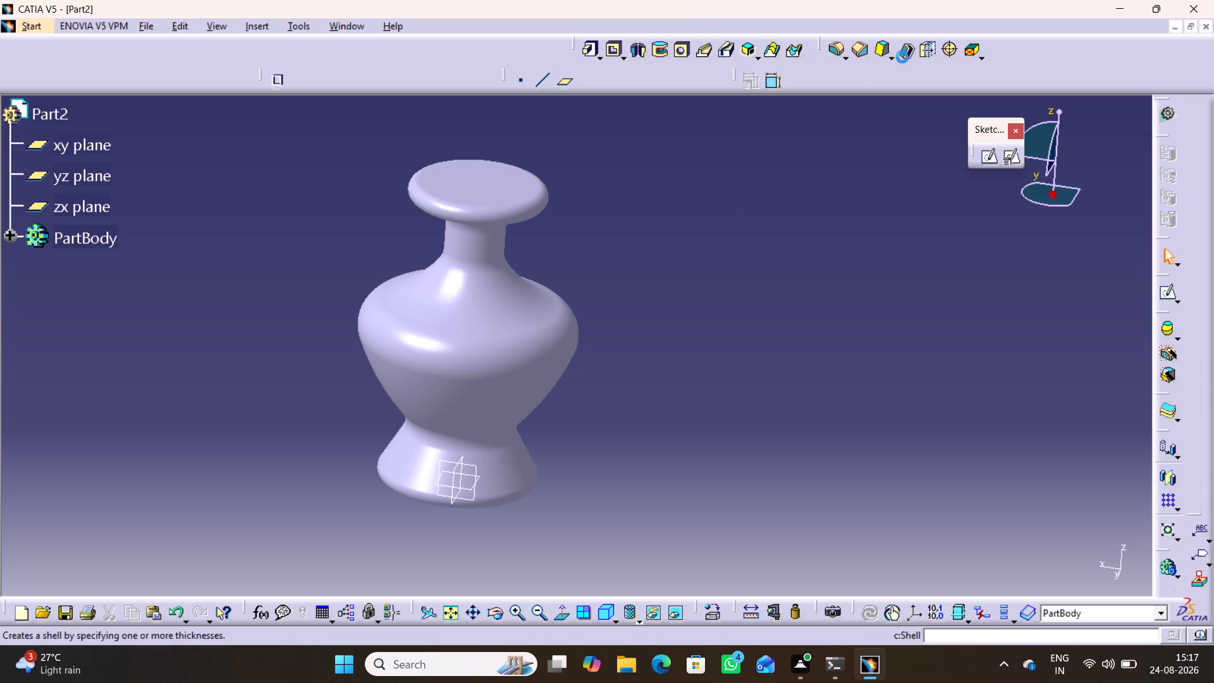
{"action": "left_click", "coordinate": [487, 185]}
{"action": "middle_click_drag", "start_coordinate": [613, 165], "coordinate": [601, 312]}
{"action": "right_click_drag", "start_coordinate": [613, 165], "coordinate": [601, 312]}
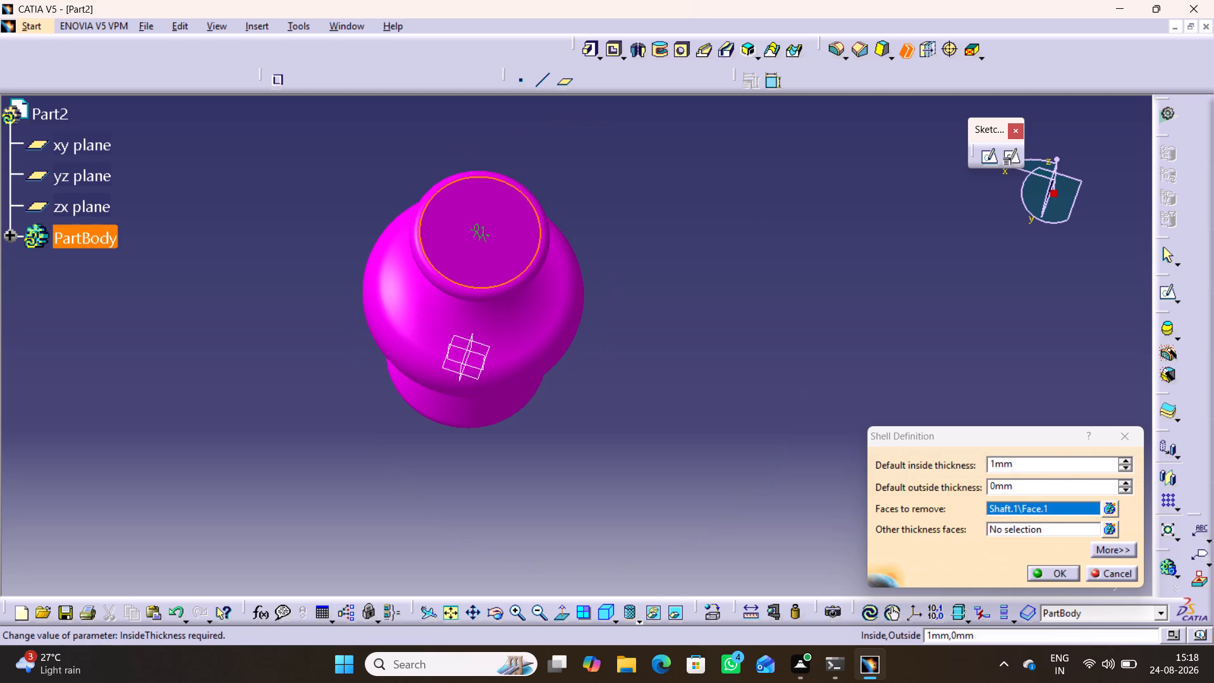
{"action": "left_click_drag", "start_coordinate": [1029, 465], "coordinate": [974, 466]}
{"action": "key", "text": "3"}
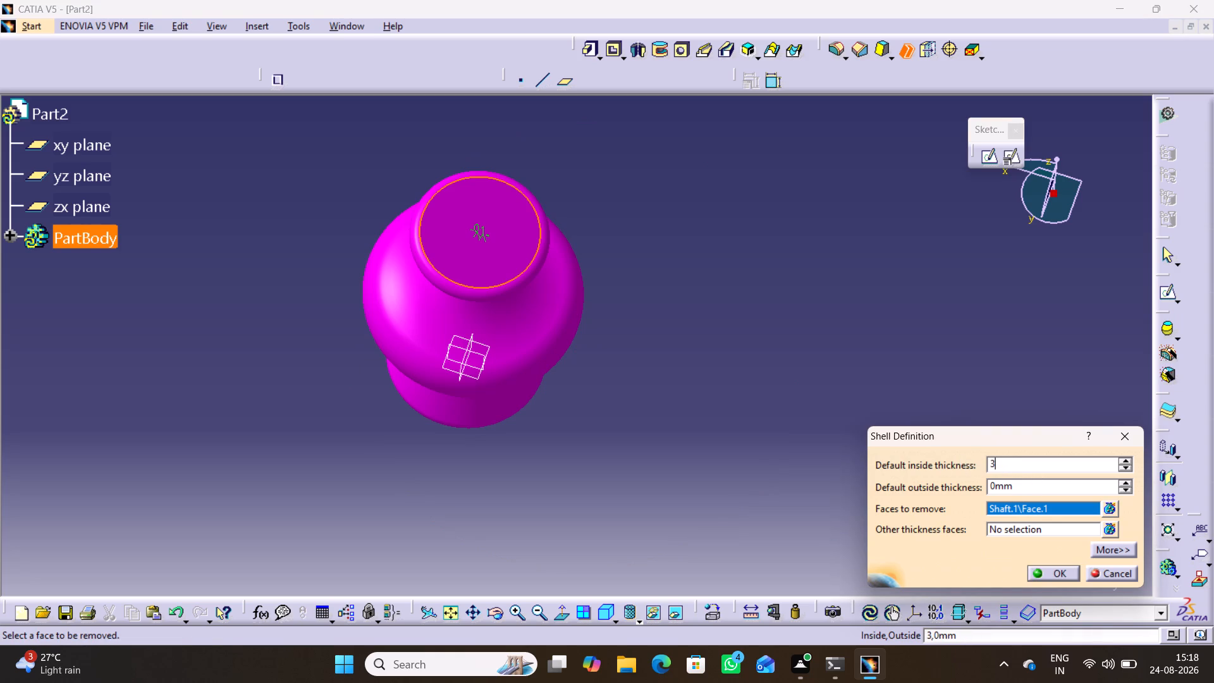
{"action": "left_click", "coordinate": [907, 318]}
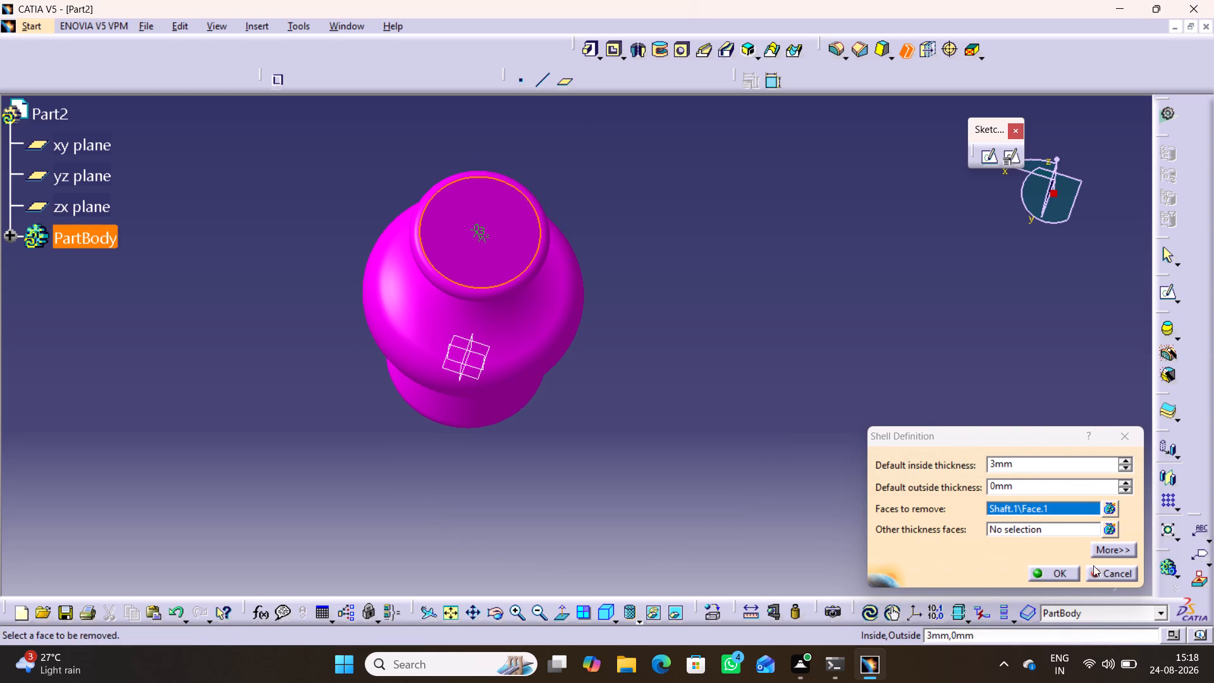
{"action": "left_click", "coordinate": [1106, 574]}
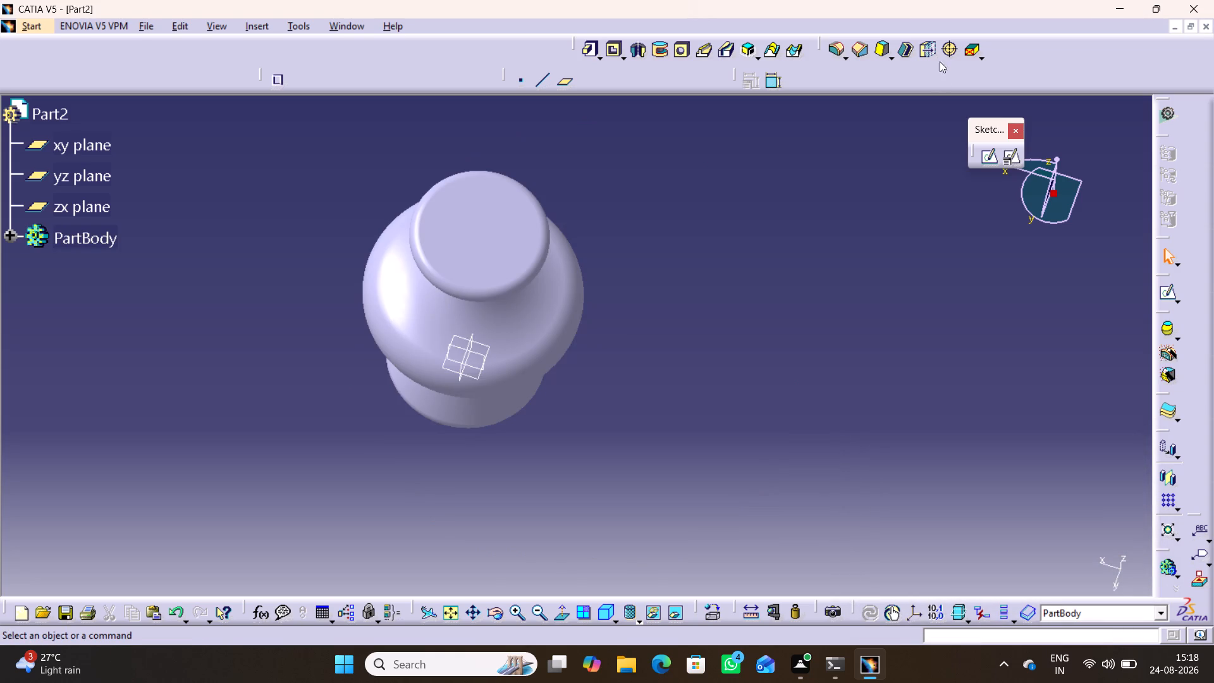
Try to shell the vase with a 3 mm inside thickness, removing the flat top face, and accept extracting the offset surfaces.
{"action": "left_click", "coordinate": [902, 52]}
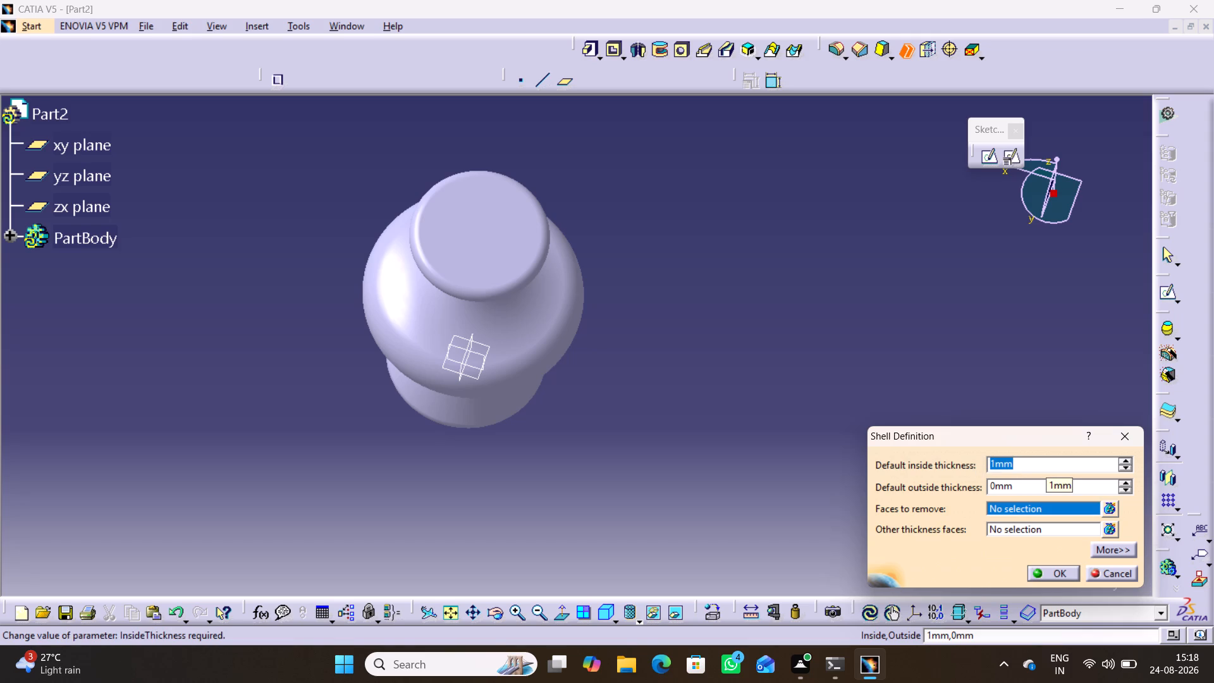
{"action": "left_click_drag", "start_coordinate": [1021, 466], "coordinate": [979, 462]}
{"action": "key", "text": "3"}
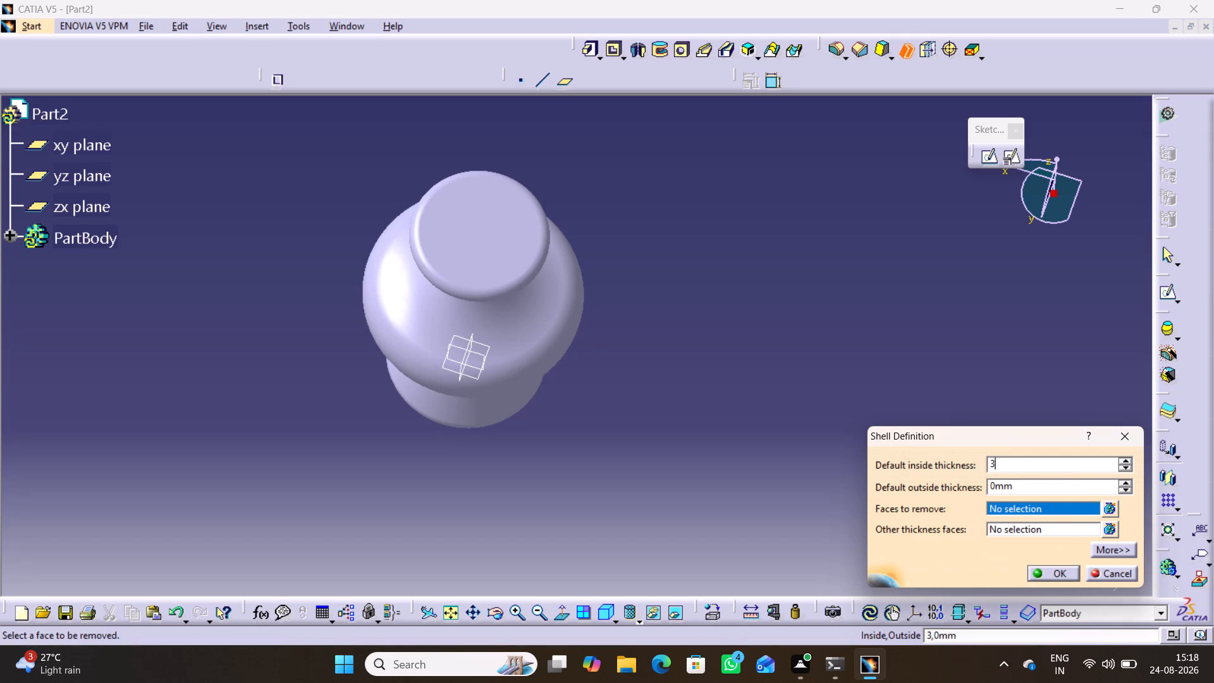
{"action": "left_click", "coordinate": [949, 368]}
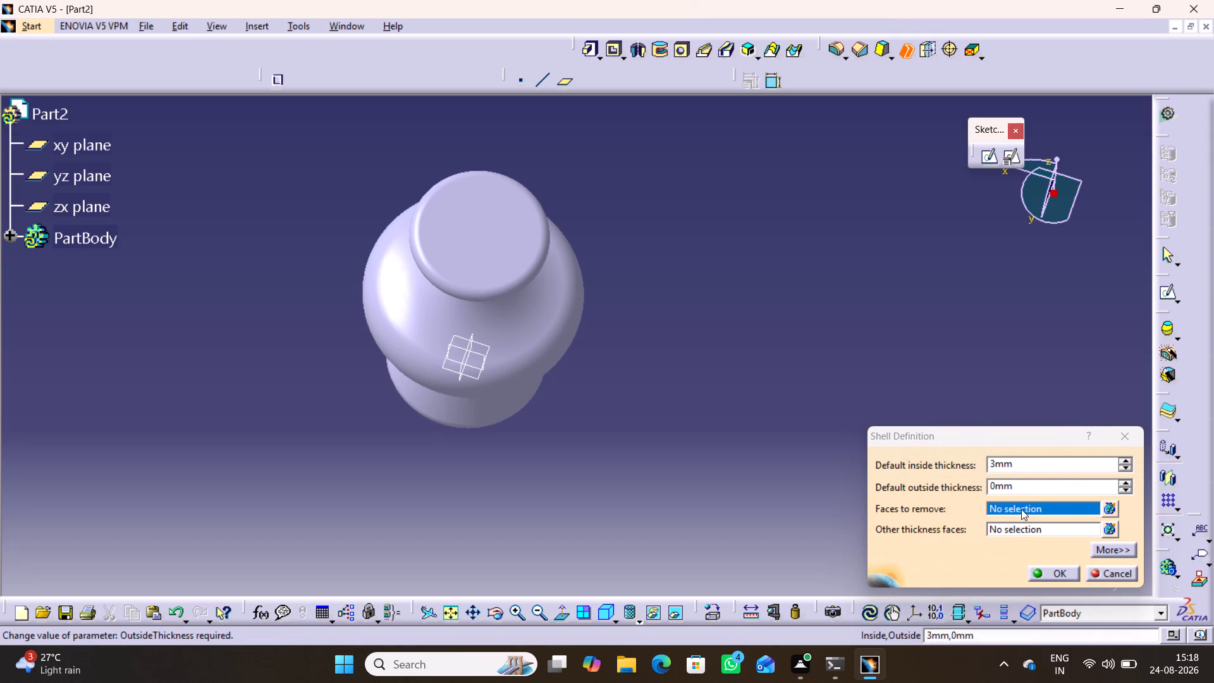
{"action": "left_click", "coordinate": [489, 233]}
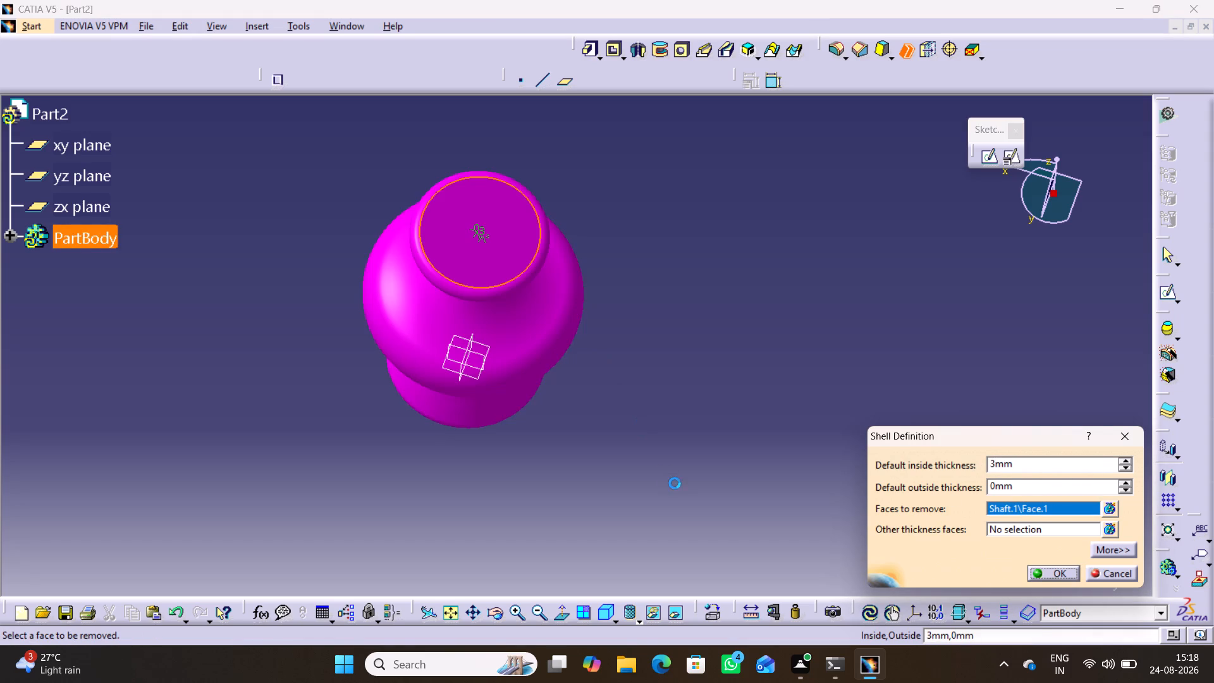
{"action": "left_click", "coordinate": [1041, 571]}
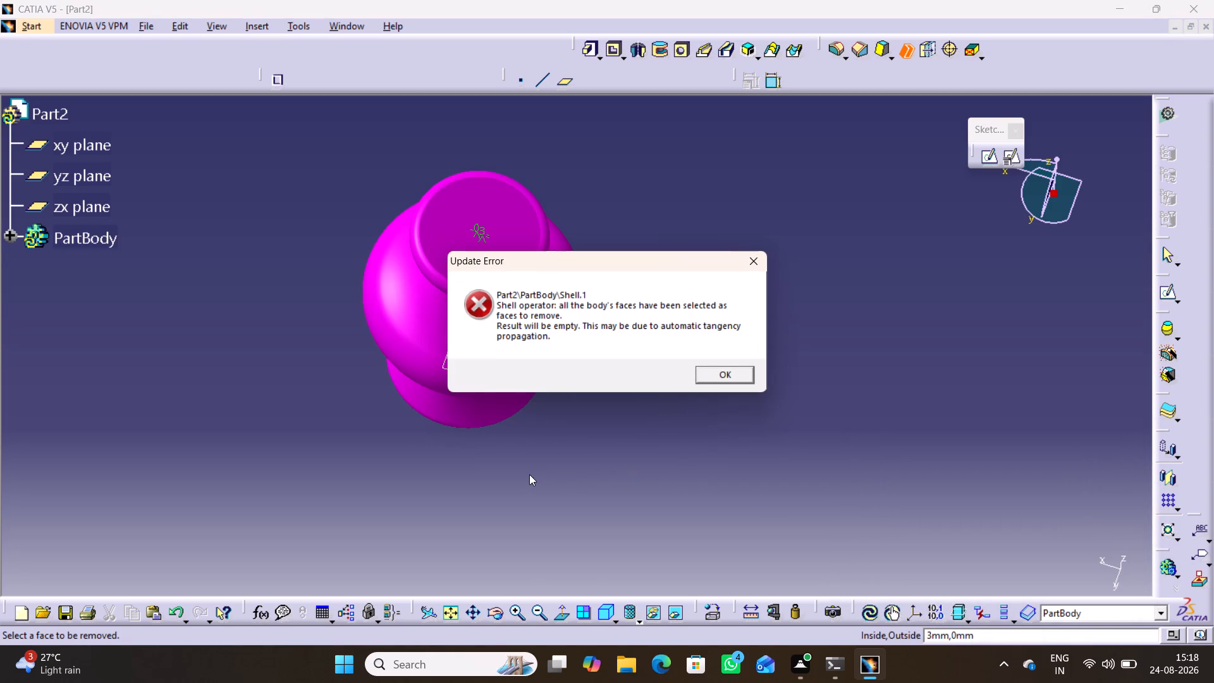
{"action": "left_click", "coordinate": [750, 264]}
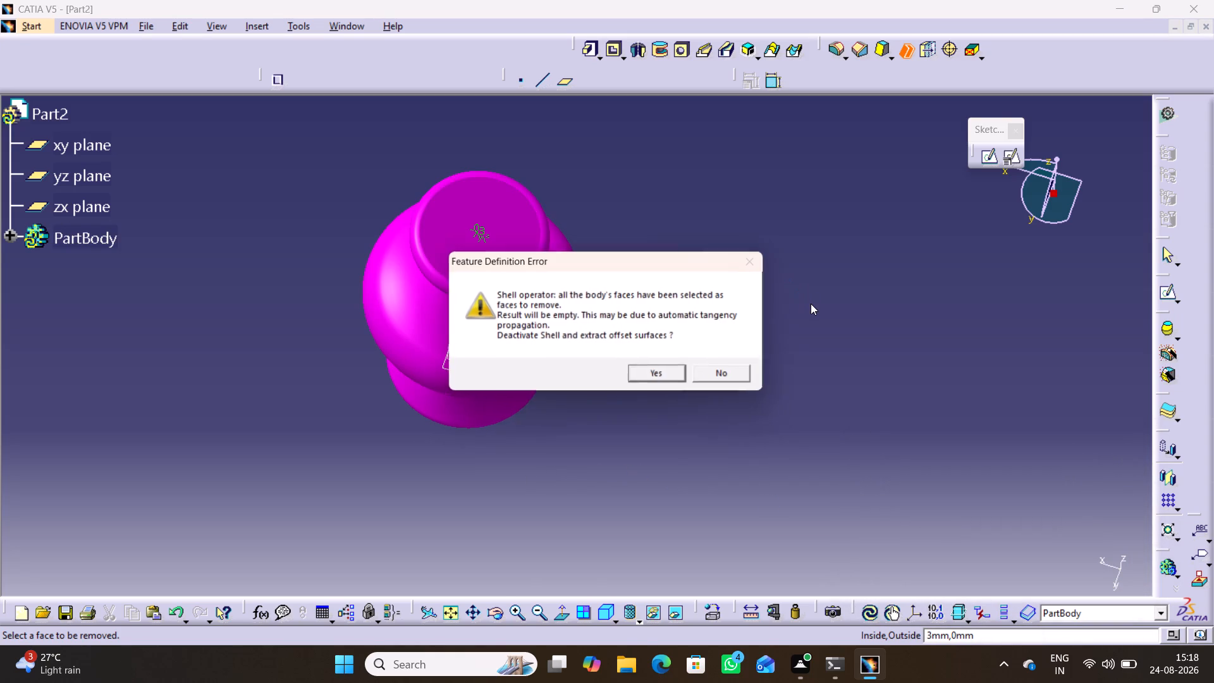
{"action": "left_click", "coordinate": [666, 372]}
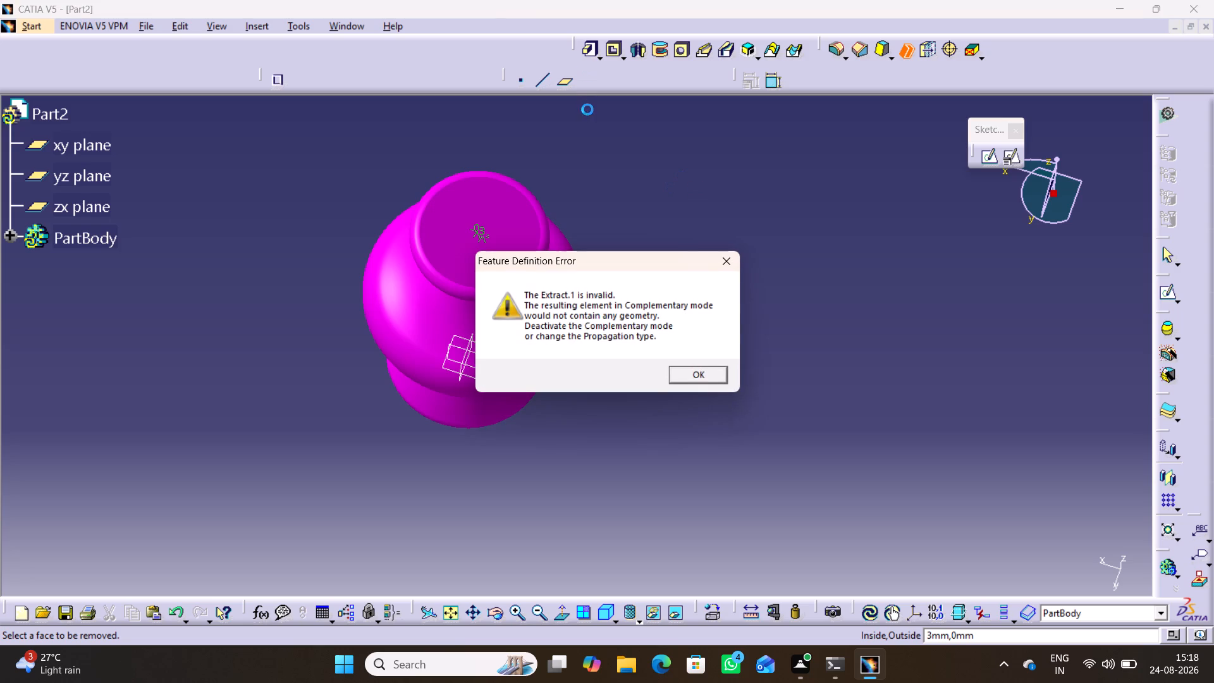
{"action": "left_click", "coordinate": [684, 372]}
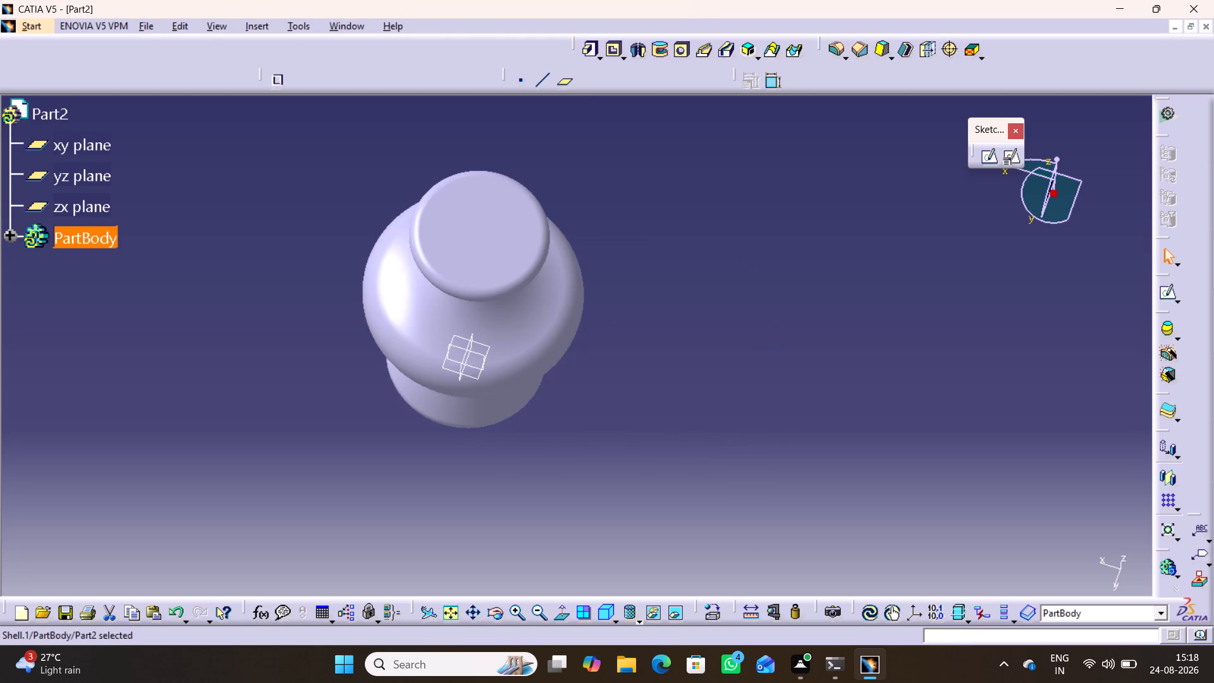
Examine the vase body from the side, at a tilt and from above its flat top face.
{"action": "middle_click_drag", "start_coordinate": [501, 479], "coordinate": [527, 199]}
{"action": "right_click_drag", "start_coordinate": [503, 474], "coordinate": [527, 199]}
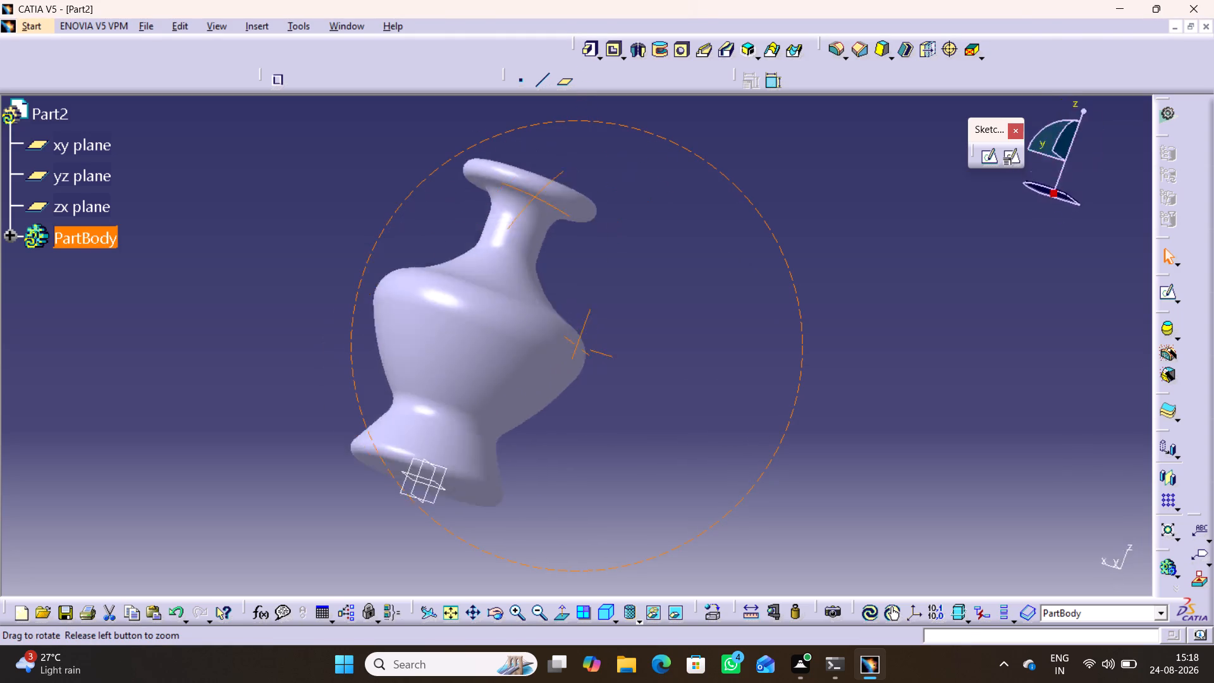
{"action": "middle_click_drag", "start_coordinate": [527, 199], "coordinate": [422, 391]}
{"action": "right_click_drag", "start_coordinate": [527, 199], "coordinate": [547, 270]}
{"action": "scroll", "coordinate": [376, 388], "scroll_direction": "down", "scroll_amount": 1}
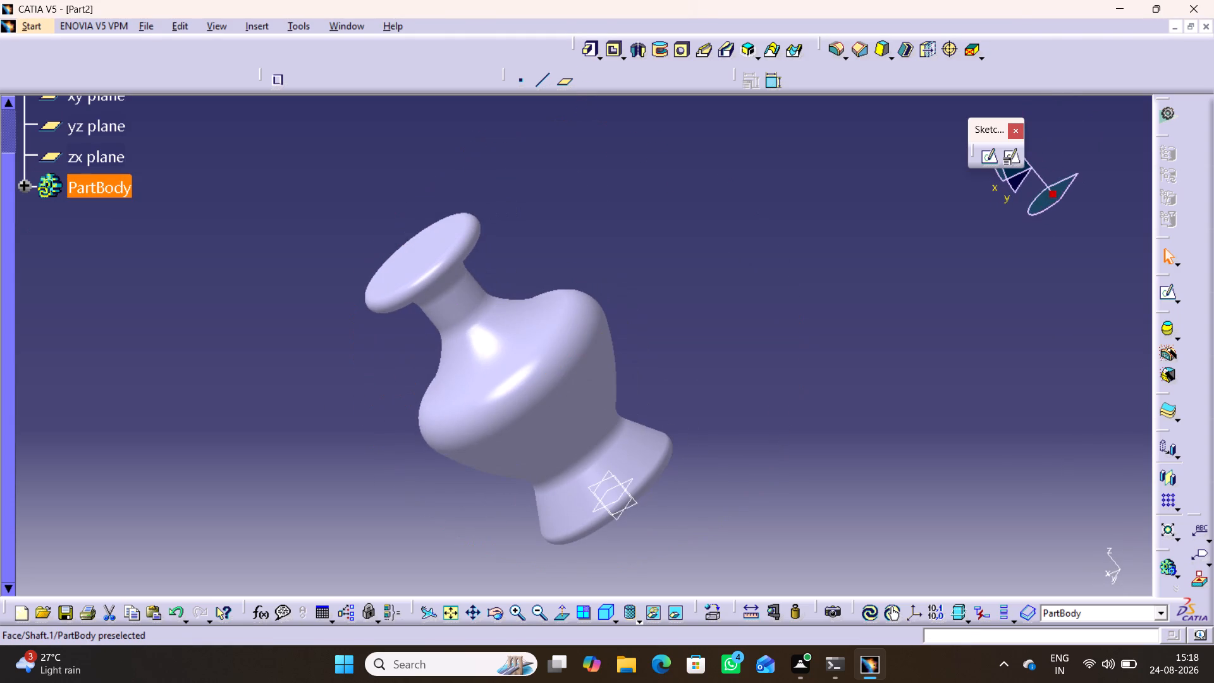
{"action": "right_click_drag", "start_coordinate": [547, 270], "coordinate": [550, 271]}
{"action": "middle_click_drag", "start_coordinate": [295, 431], "coordinate": [333, 322]}
{"action": "right_click_drag", "start_coordinate": [302, 419], "coordinate": [333, 322]}
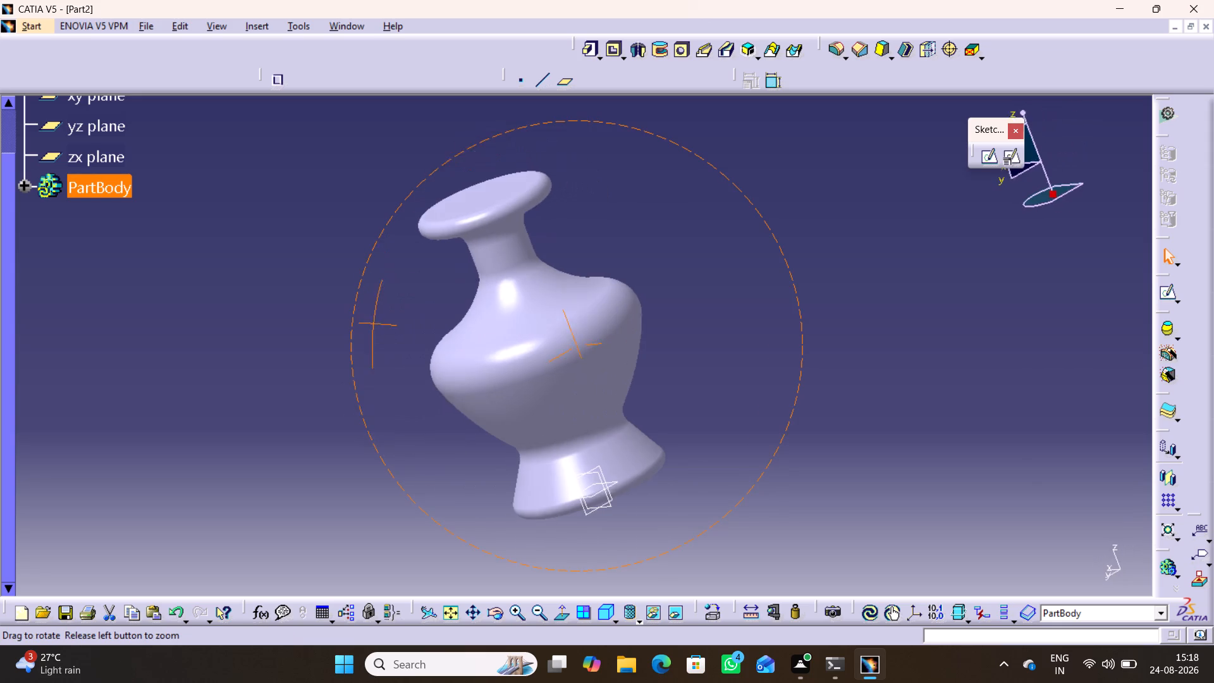
{"action": "middle_click_drag", "start_coordinate": [333, 322], "coordinate": [329, 326]}
{"action": "right_click_drag", "start_coordinate": [333, 322], "coordinate": [329, 326]}
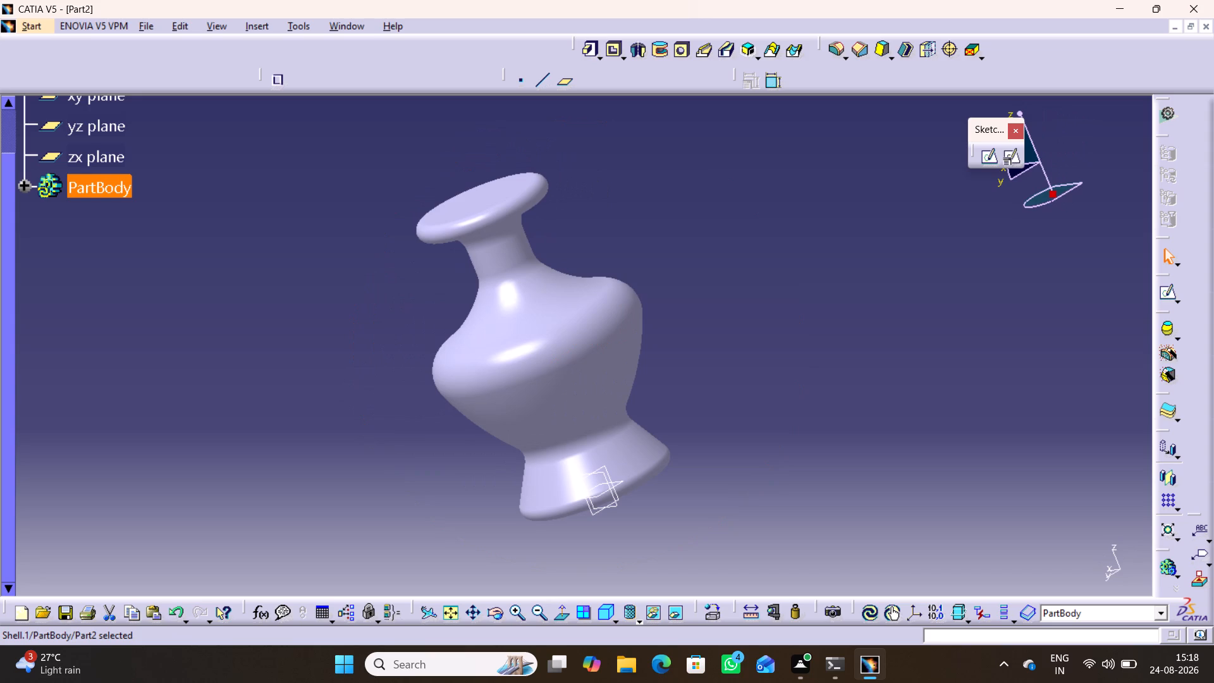
{"action": "middle_click_drag", "start_coordinate": [410, 323], "coordinate": [576, 459]}
{"action": "right_click_drag", "start_coordinate": [410, 323], "coordinate": [577, 459]}
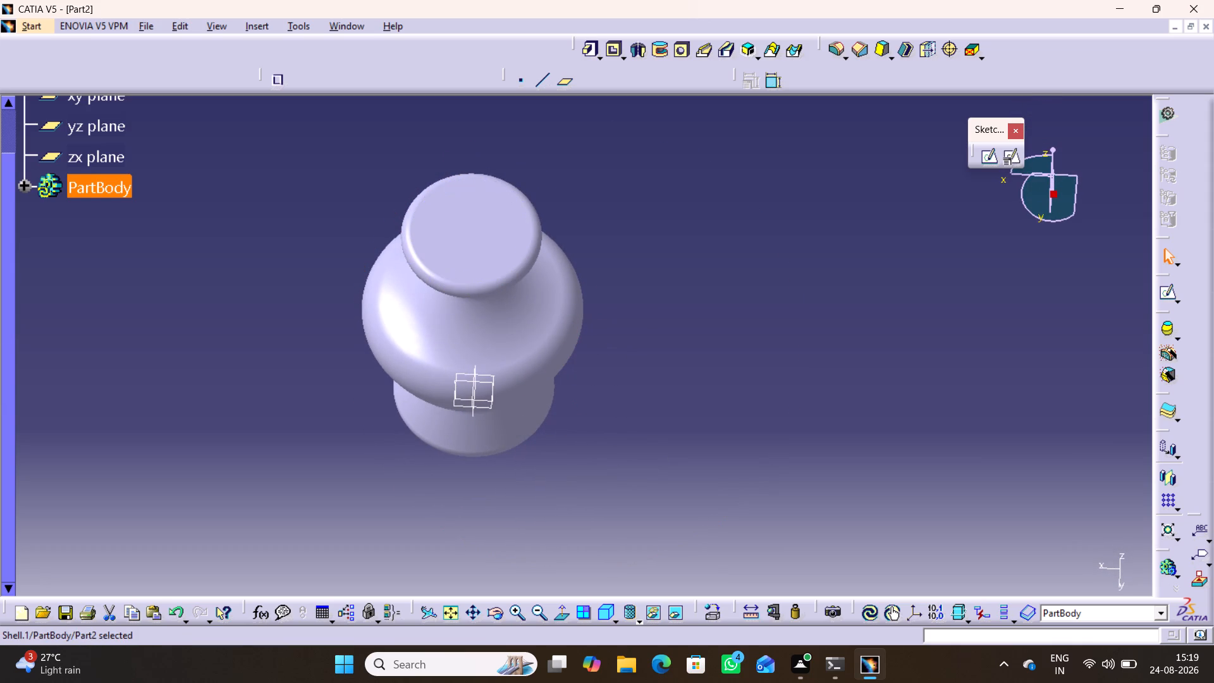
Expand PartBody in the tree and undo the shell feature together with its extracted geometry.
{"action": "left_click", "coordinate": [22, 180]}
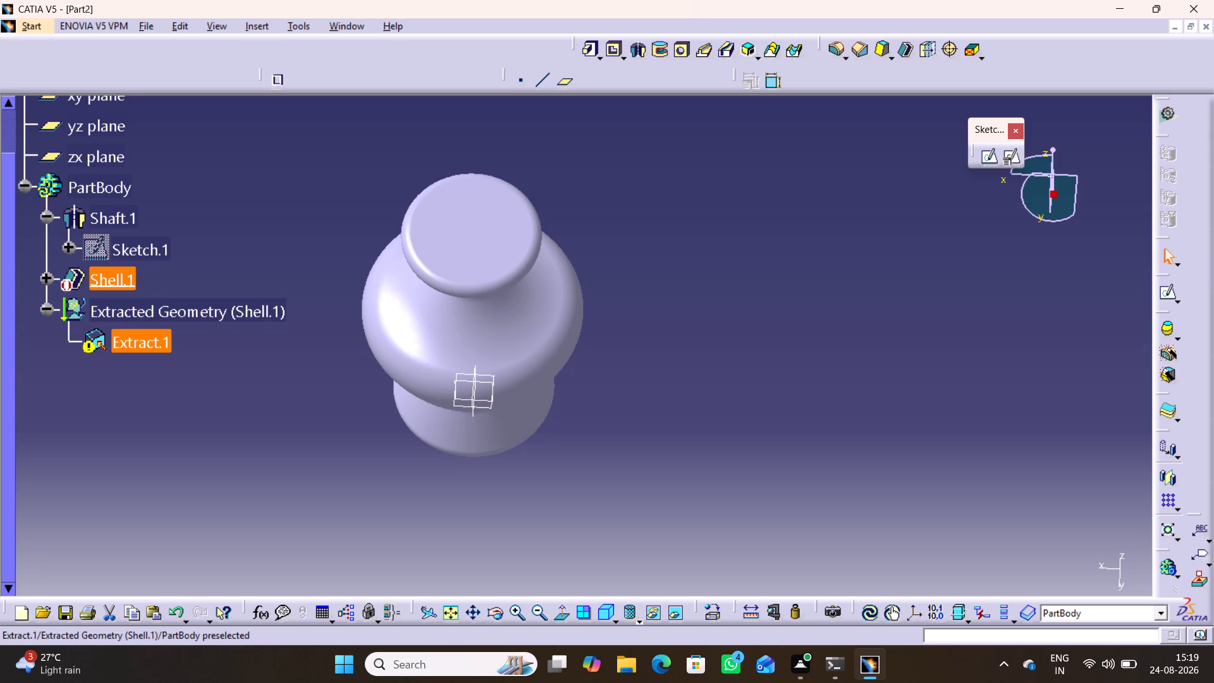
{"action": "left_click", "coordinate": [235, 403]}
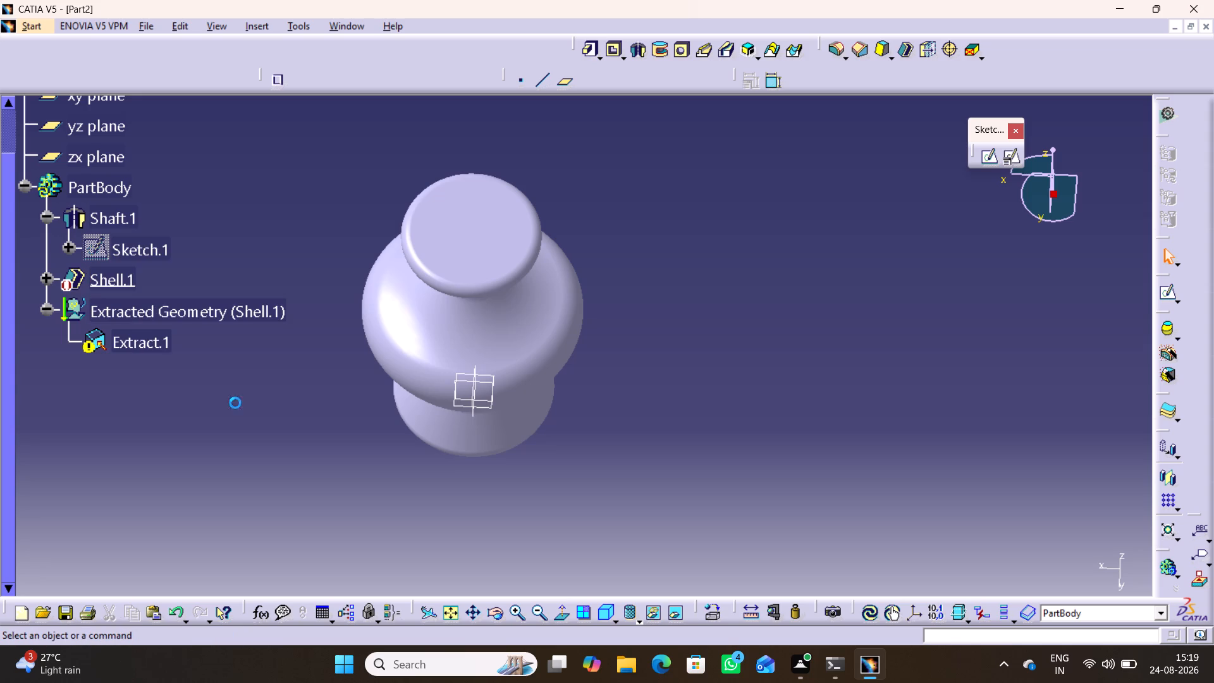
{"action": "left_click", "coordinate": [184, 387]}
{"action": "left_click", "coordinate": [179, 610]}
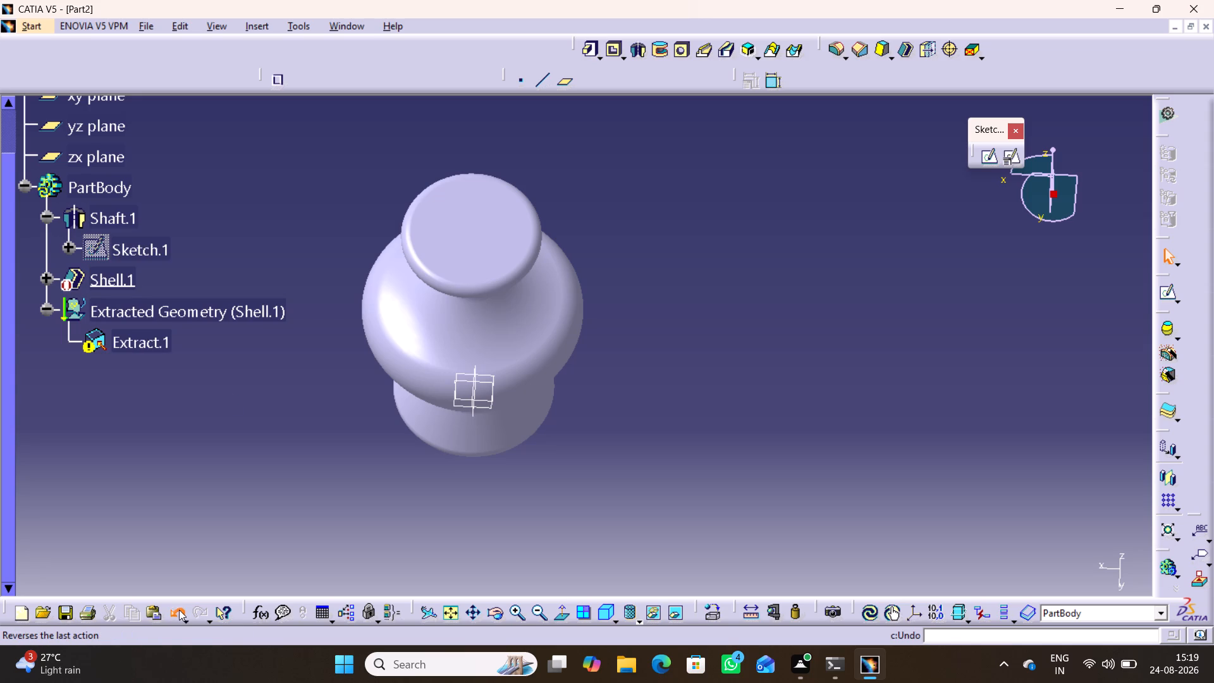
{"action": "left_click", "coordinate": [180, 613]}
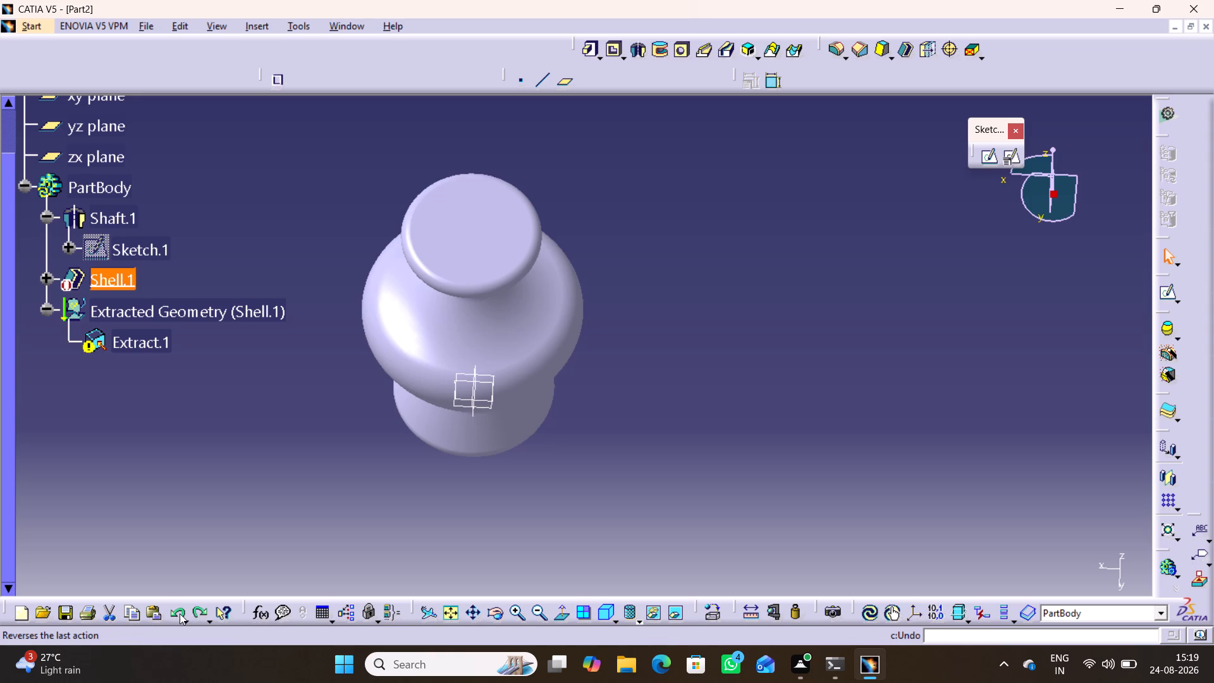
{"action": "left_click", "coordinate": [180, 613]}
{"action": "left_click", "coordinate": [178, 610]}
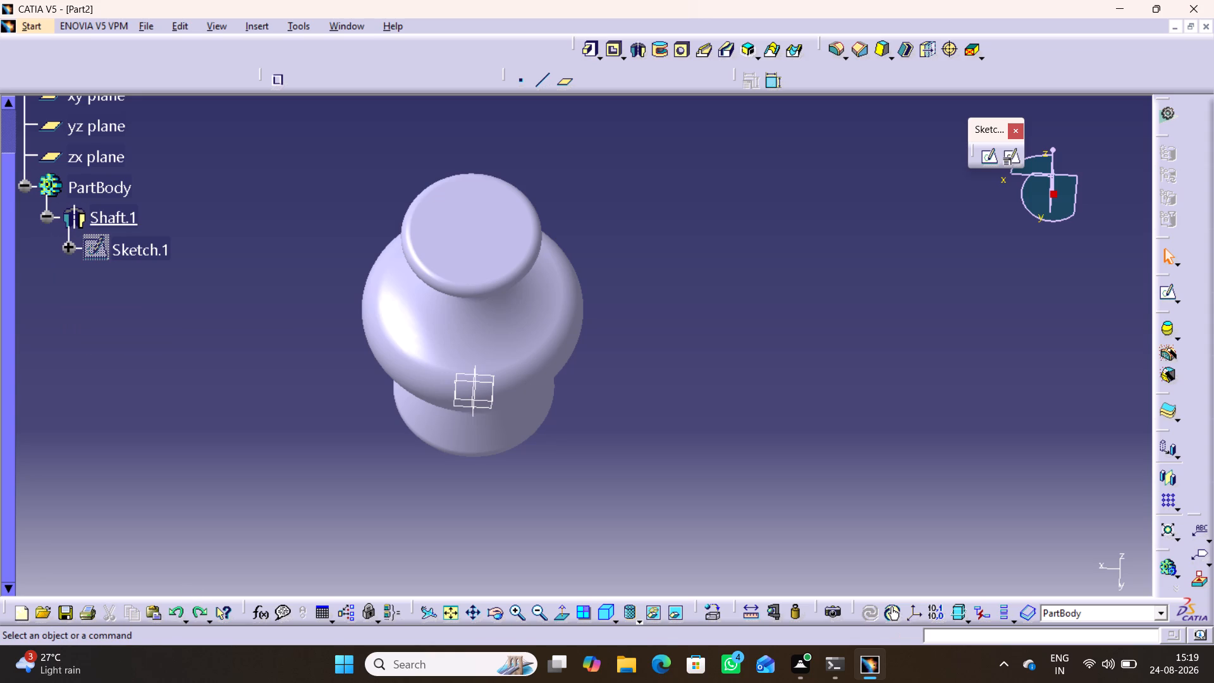
Reopen the vase's half-profile sketch, examine its rim, neck and dimensions, and exit the sketch.
{"action": "left_click", "coordinate": [147, 254]}
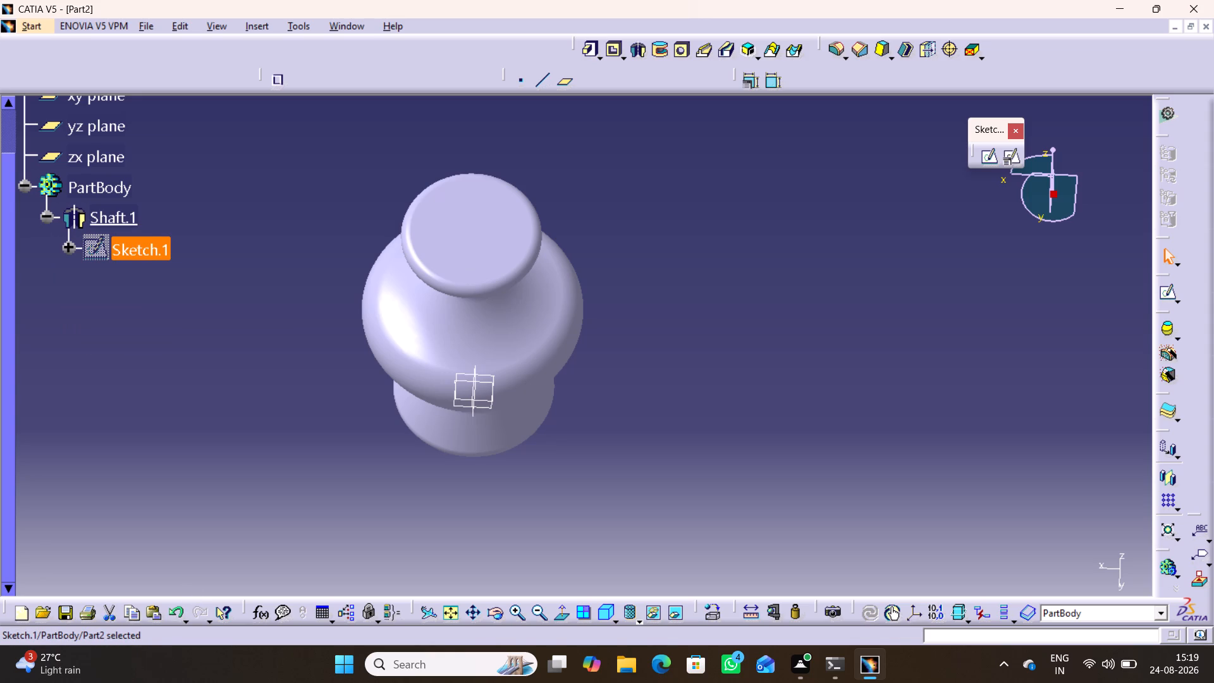
{"action": "double_click", "coordinate": [147, 247]}
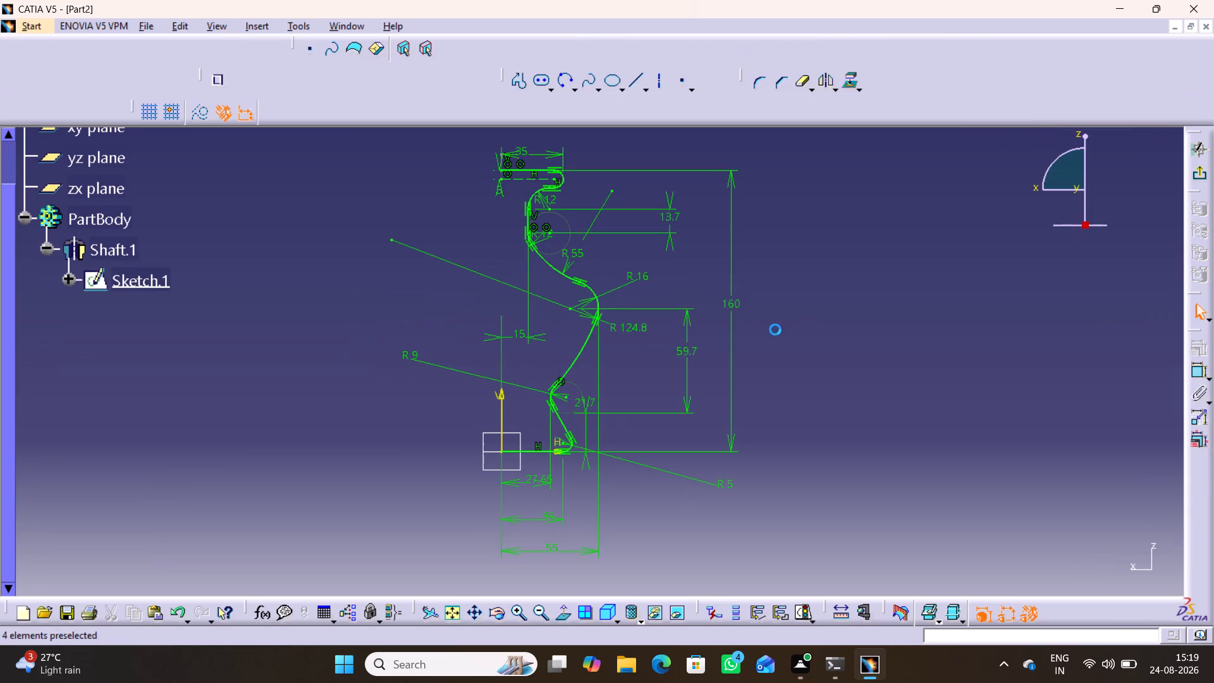
{"action": "left_click", "coordinate": [830, 314]}
{"action": "middle_click_drag", "start_coordinate": [479, 239], "coordinate": [479, 210]}
{"action": "right_click", "coordinate": [479, 239]}
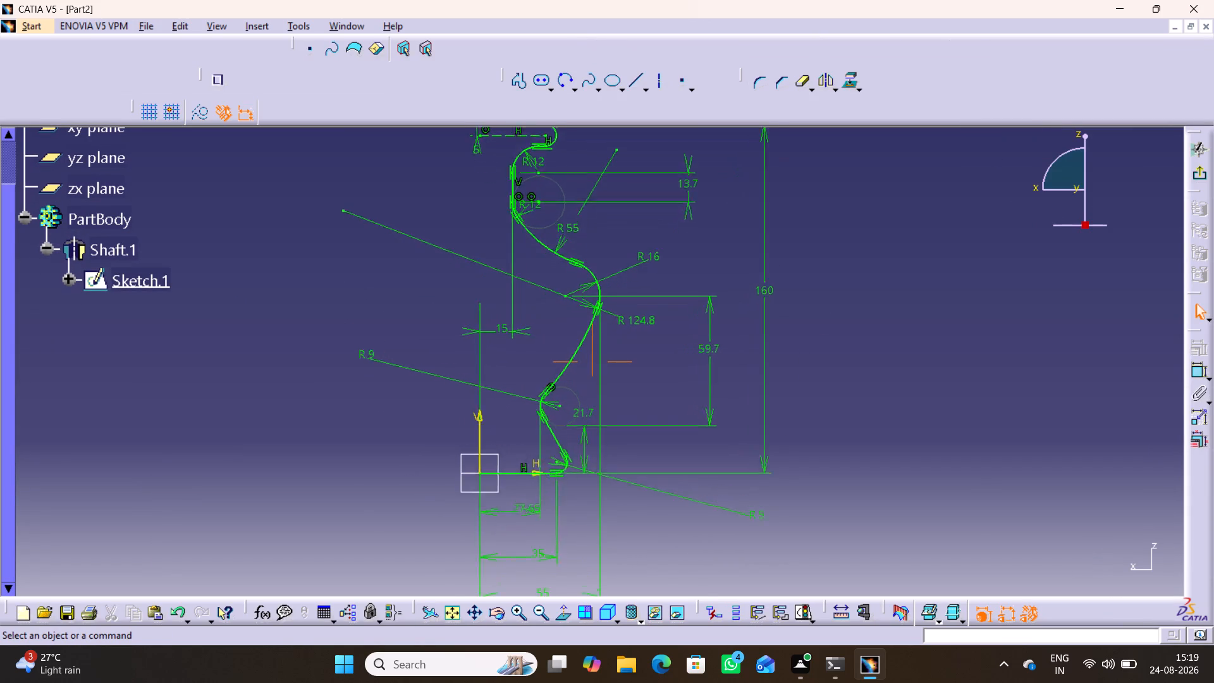
{"action": "middle_click_drag", "start_coordinate": [479, 210], "coordinate": [478, 204]}
{"action": "middle_click_drag", "start_coordinate": [476, 211], "coordinate": [463, 383]}
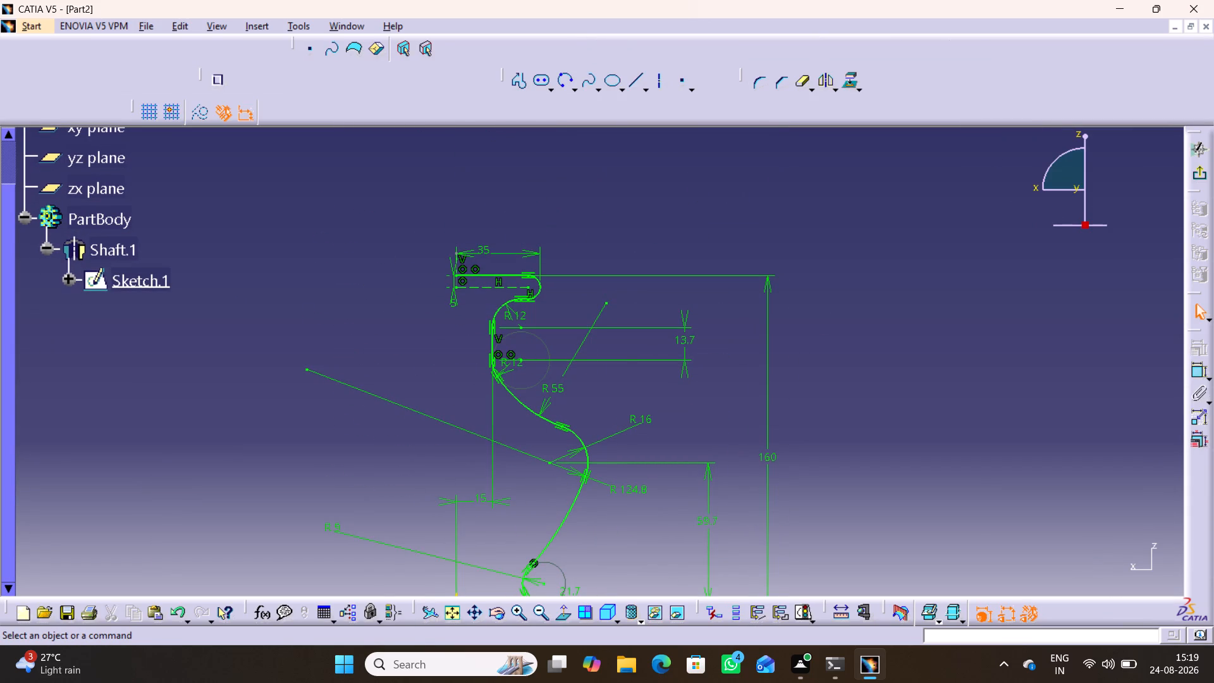
{"action": "middle_click_drag", "start_coordinate": [439, 359], "coordinate": [433, 331]}
{"action": "right_click", "coordinate": [439, 359]}
{"action": "middle_click_drag", "start_coordinate": [420, 347], "coordinate": [395, 386]}
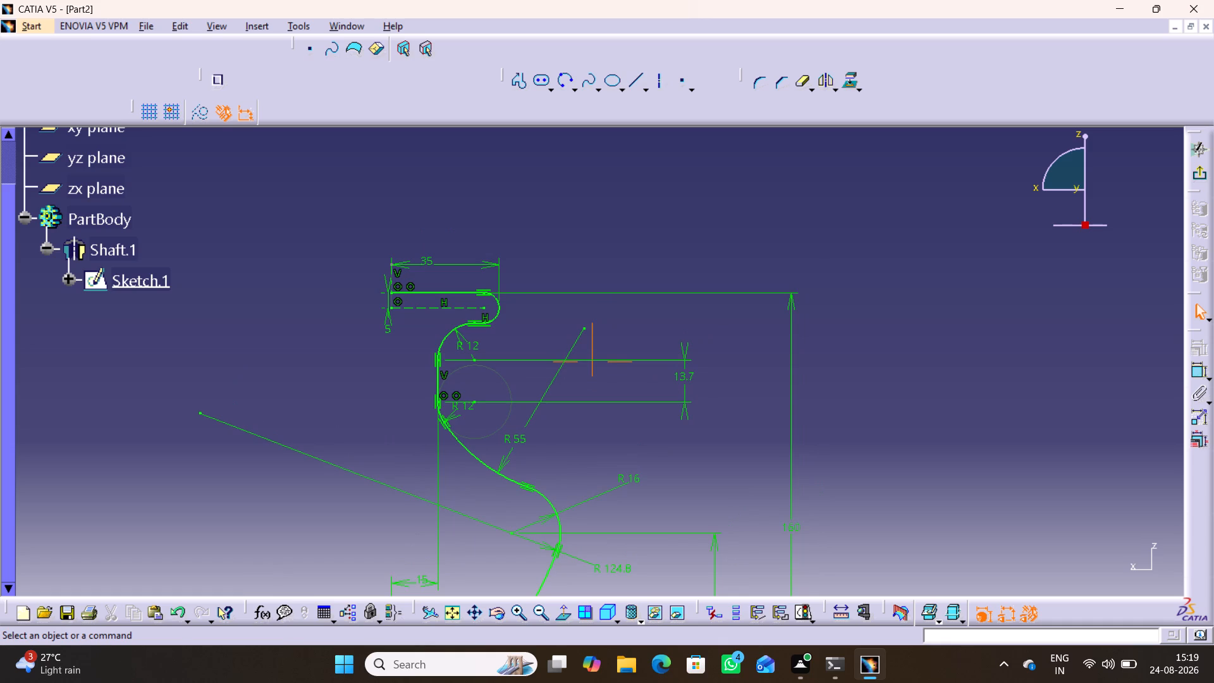
{"action": "middle_click_drag", "start_coordinate": [405, 391], "coordinate": [406, 417]}
{"action": "right_click", "coordinate": [405, 391]}
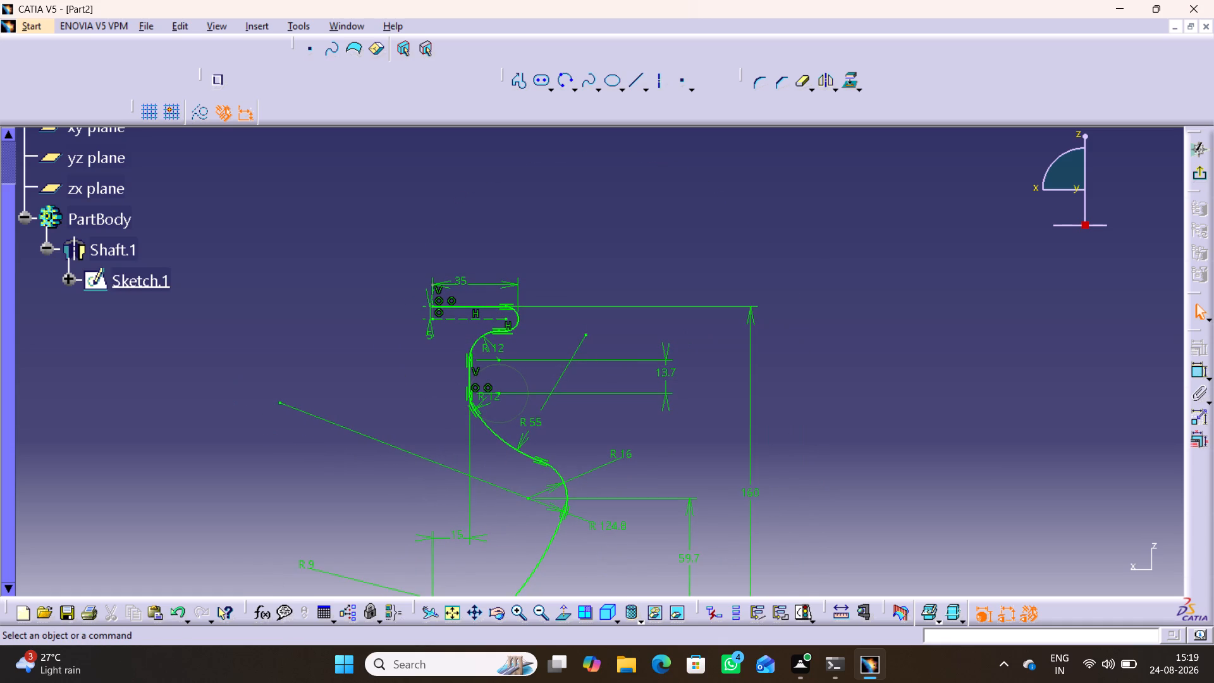
{"action": "left_click", "coordinate": [1204, 175]}
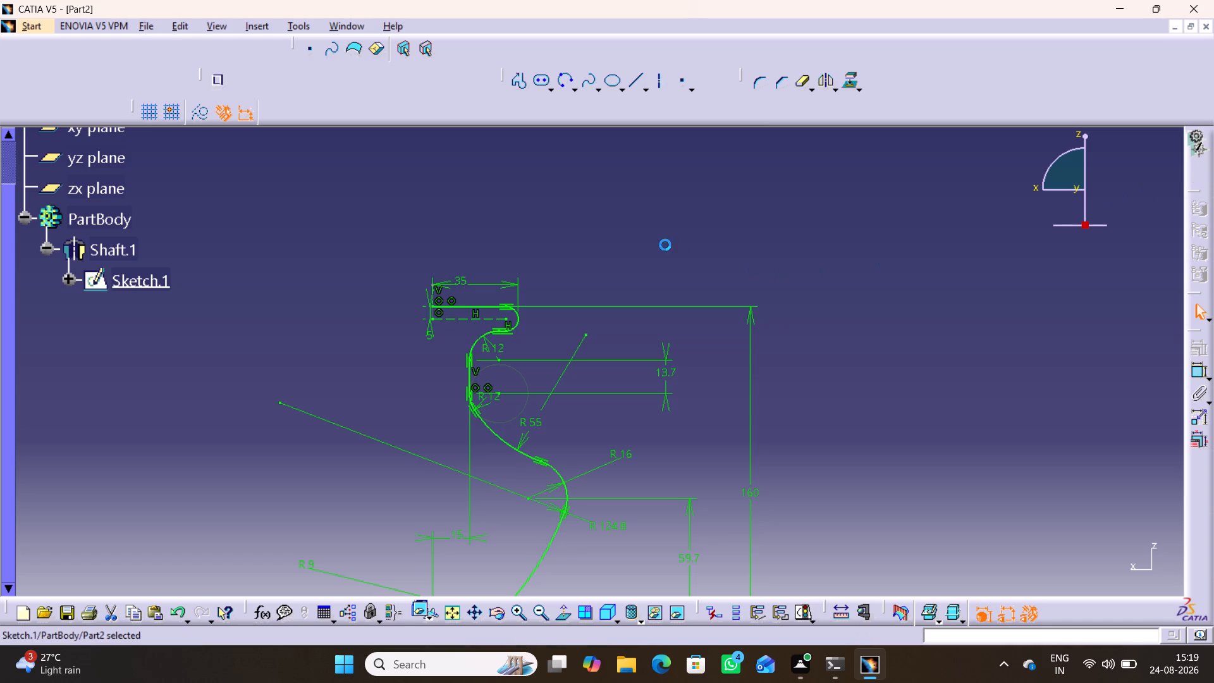
{"action": "left_click", "coordinate": [685, 220]}
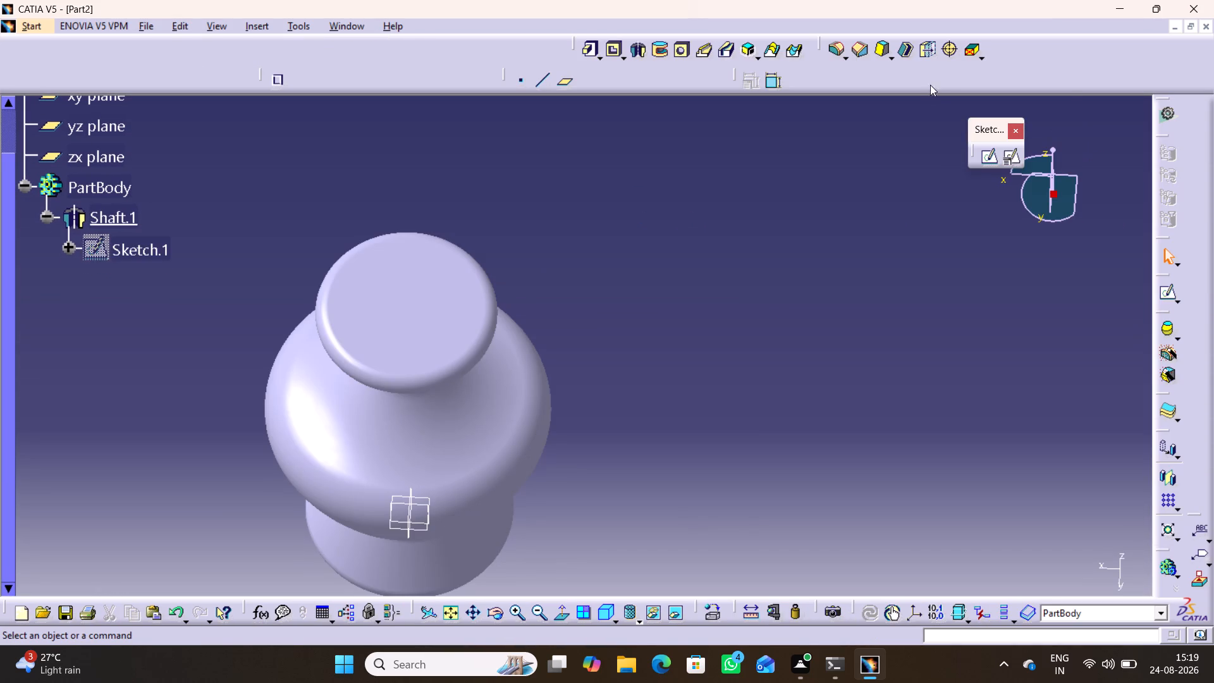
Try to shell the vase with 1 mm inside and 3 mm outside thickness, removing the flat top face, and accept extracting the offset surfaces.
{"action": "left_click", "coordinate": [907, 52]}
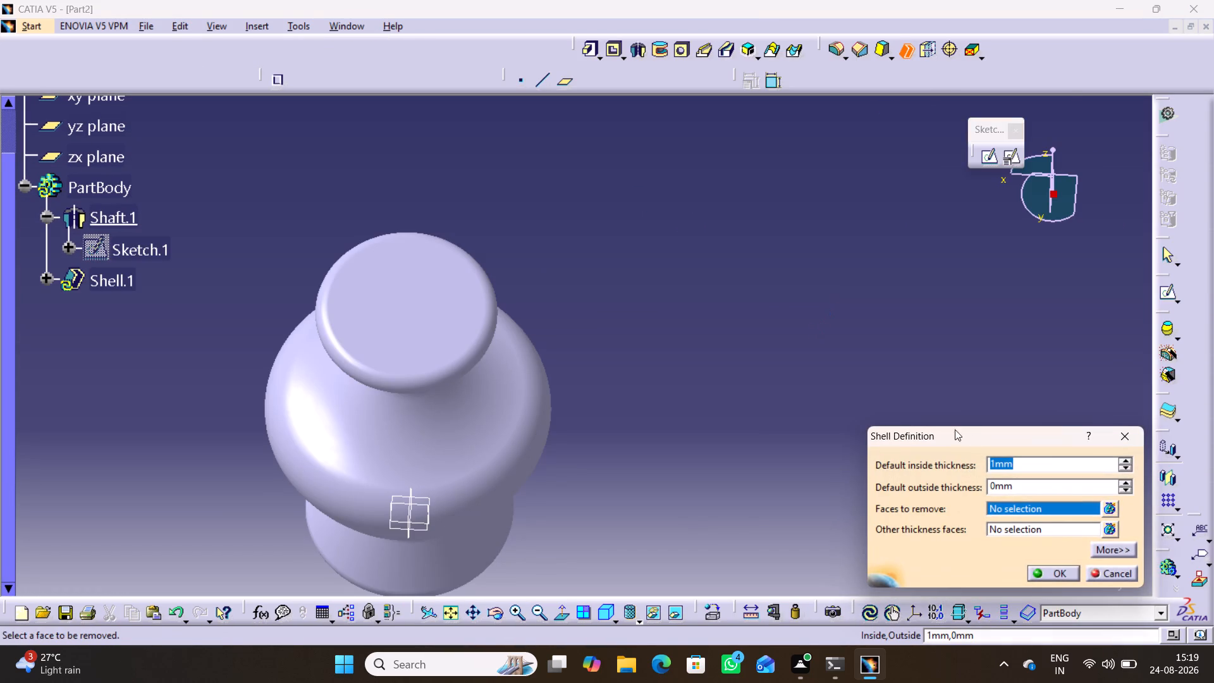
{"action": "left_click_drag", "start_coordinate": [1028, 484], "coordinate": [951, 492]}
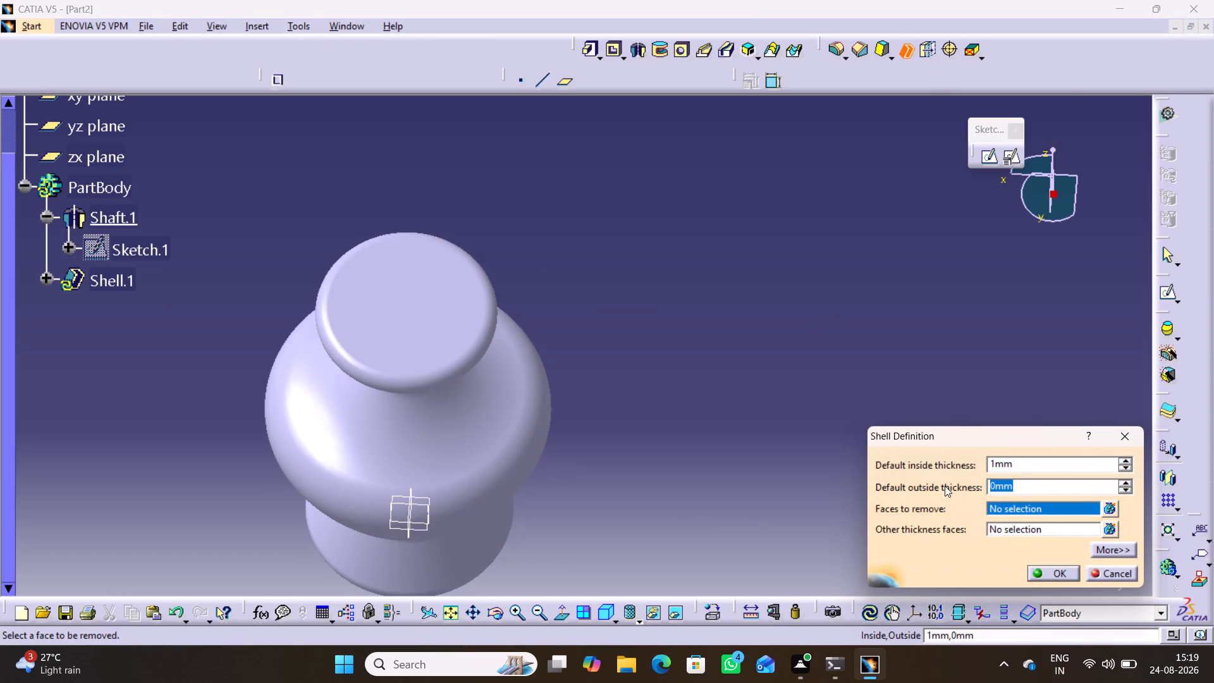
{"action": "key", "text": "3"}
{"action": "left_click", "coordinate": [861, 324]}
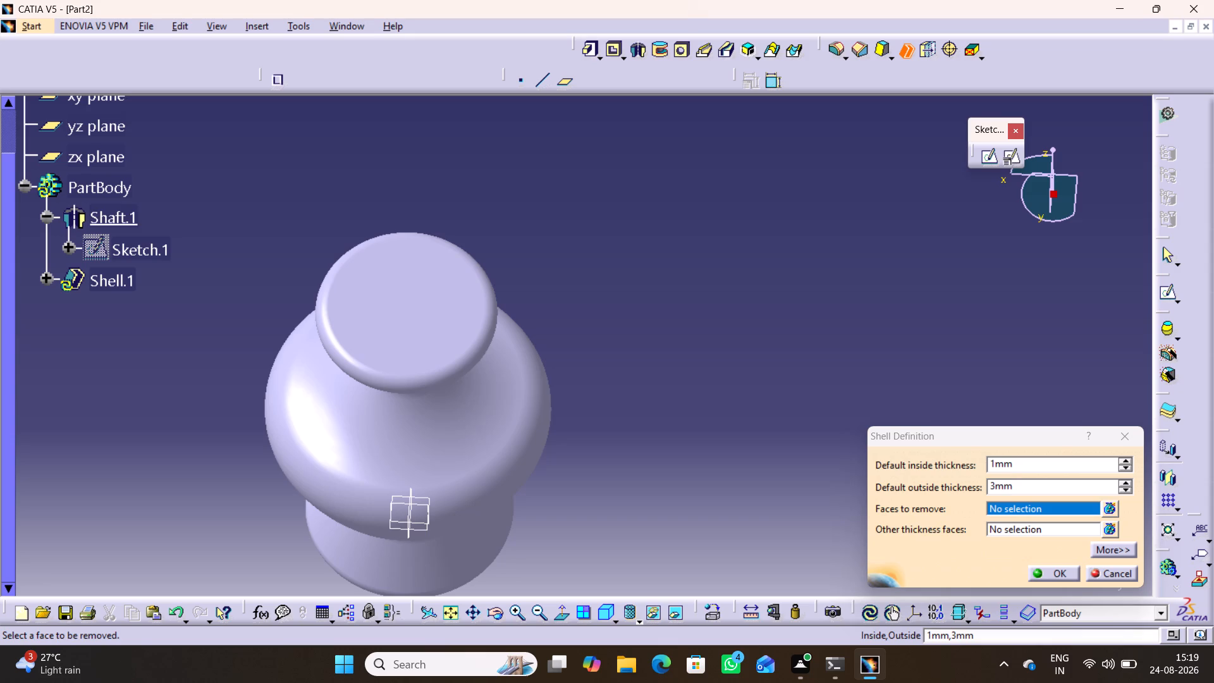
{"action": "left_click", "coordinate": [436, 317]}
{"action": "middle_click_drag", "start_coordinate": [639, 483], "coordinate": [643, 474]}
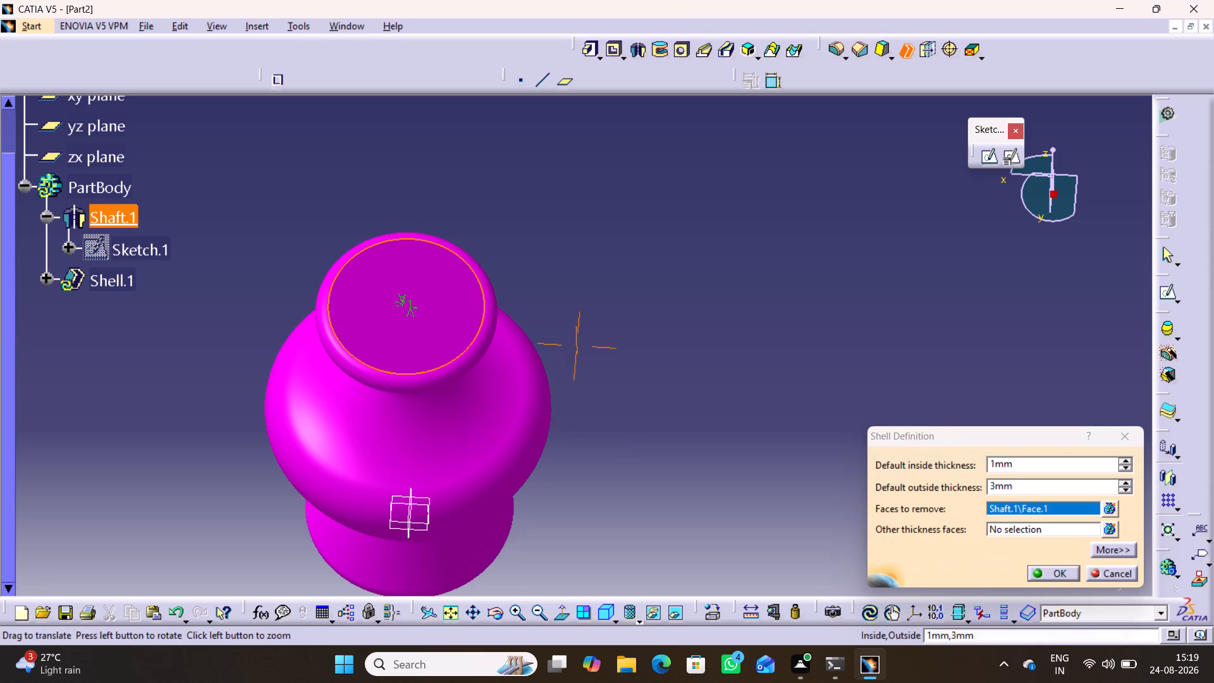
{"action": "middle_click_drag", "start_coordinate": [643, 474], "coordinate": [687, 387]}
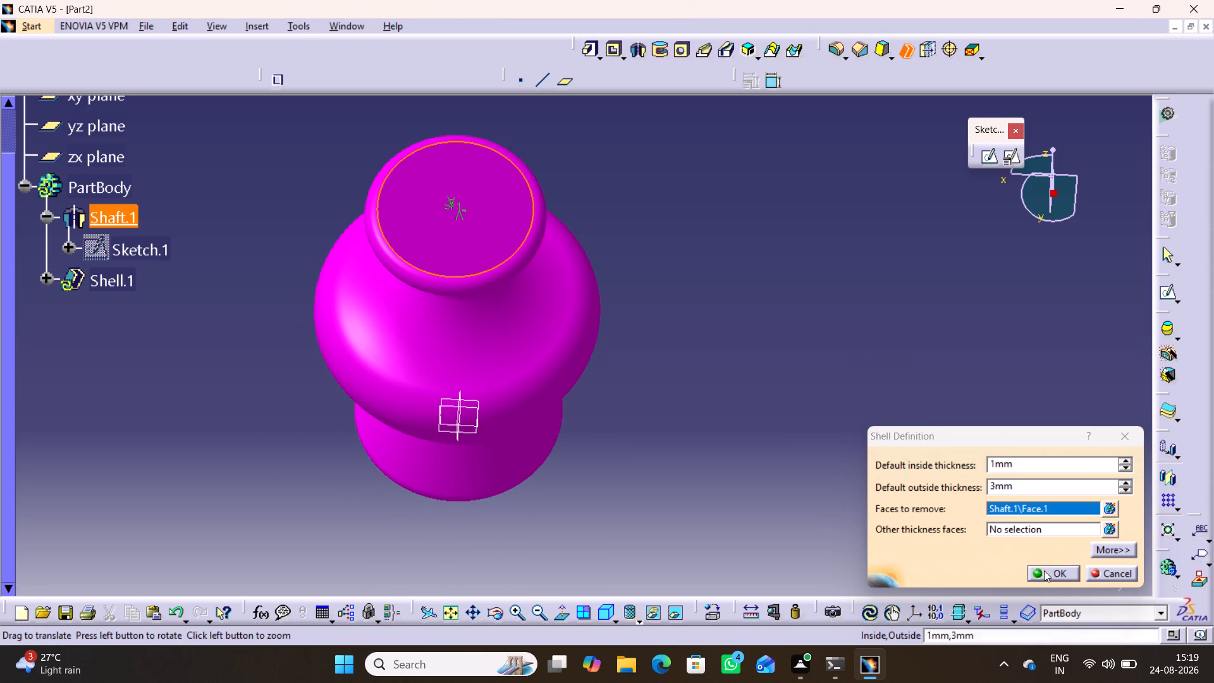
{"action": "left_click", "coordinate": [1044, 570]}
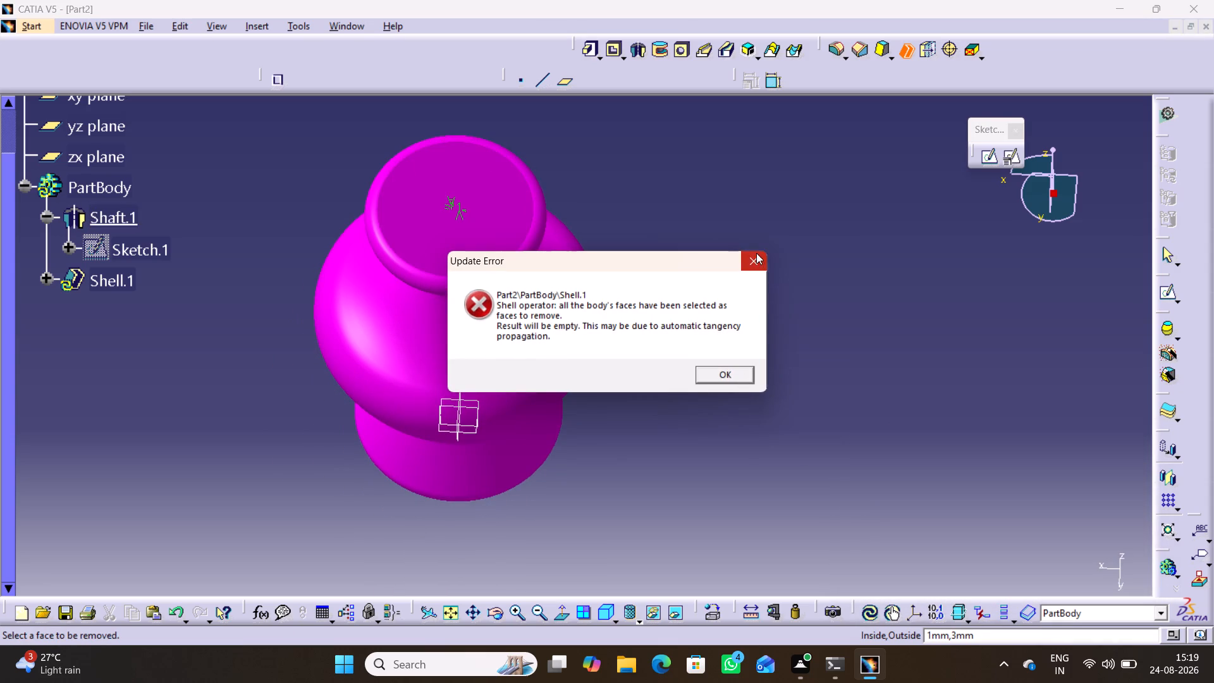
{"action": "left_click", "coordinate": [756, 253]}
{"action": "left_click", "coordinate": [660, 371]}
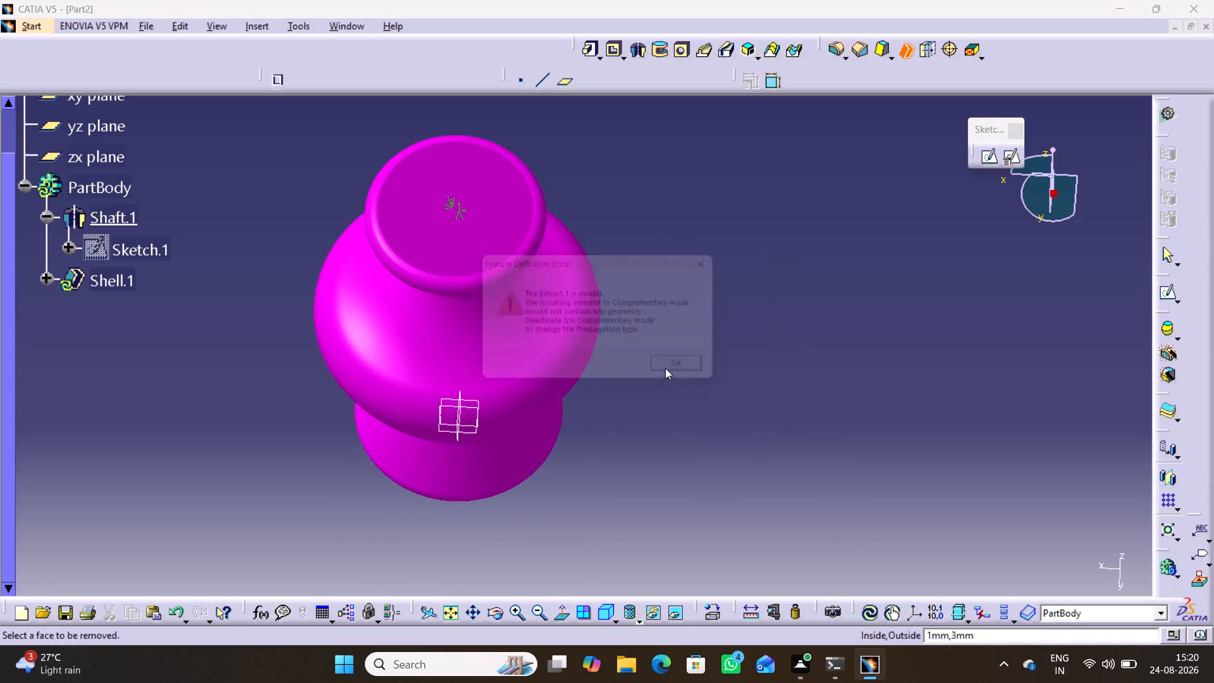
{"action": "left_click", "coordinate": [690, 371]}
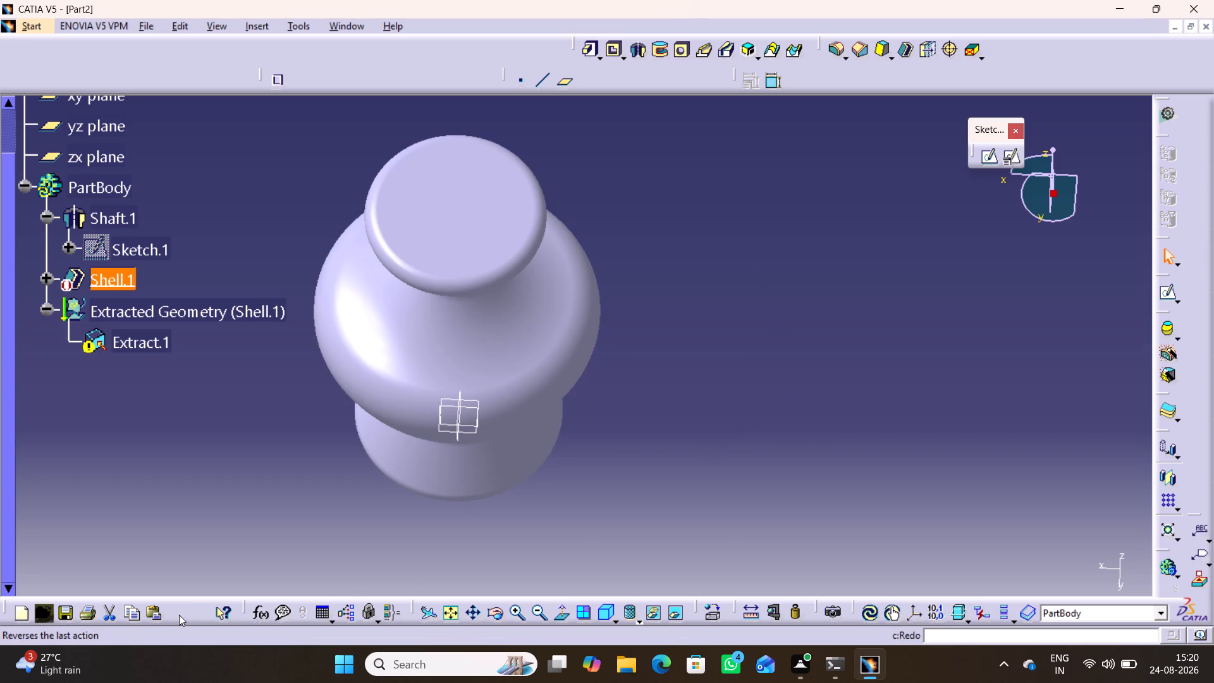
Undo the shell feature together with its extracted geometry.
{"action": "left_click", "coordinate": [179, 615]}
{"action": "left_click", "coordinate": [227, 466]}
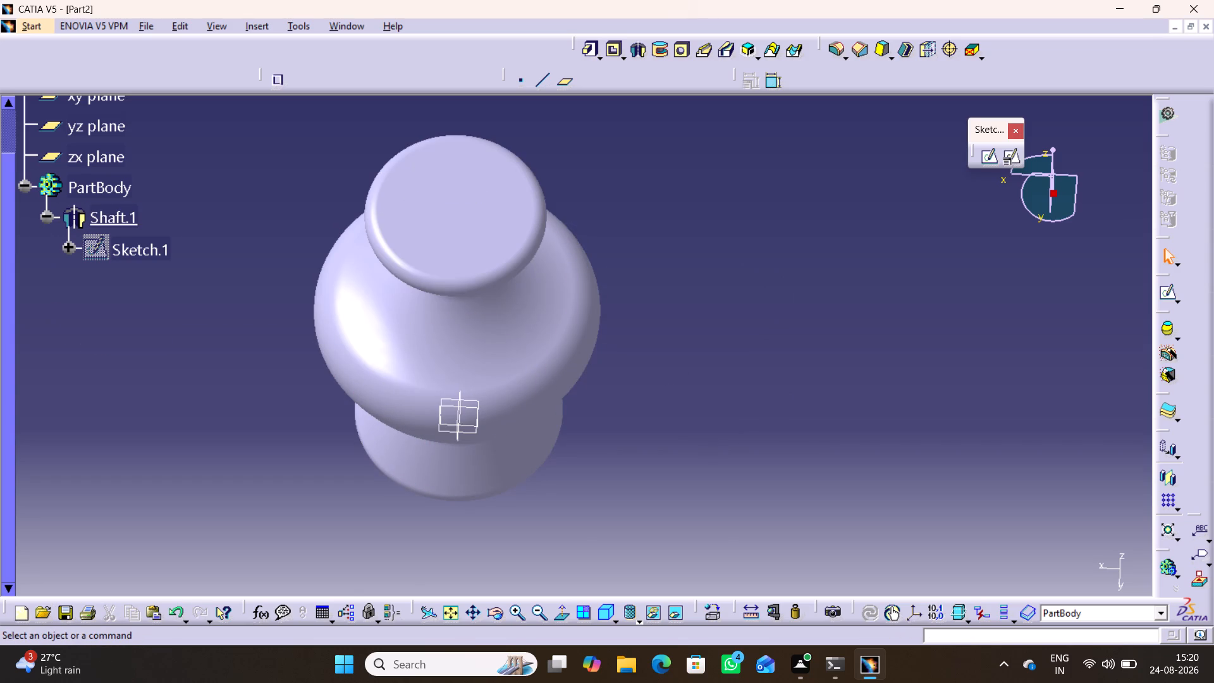
Examine the solid vase body from above and from the side around its rim, neck and belly.
{"action": "middle_click_drag", "start_coordinate": [481, 493], "coordinate": [480, 493]}
{"action": "right_click_drag", "start_coordinate": [476, 488], "coordinate": [586, 522]}
{"action": "middle_click_drag", "start_coordinate": [480, 493], "coordinate": [586, 522]}
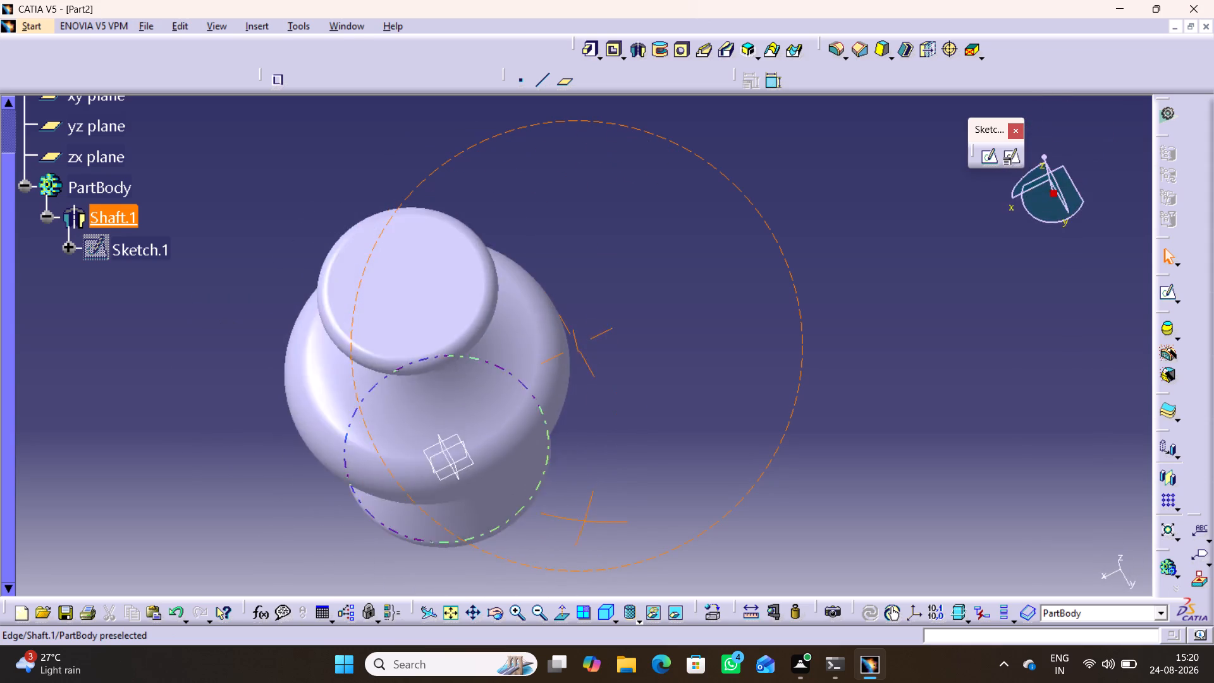
{"action": "middle_click_drag", "start_coordinate": [586, 522], "coordinate": [672, 462]}
{"action": "right_click_drag", "start_coordinate": [586, 522], "coordinate": [672, 462]}
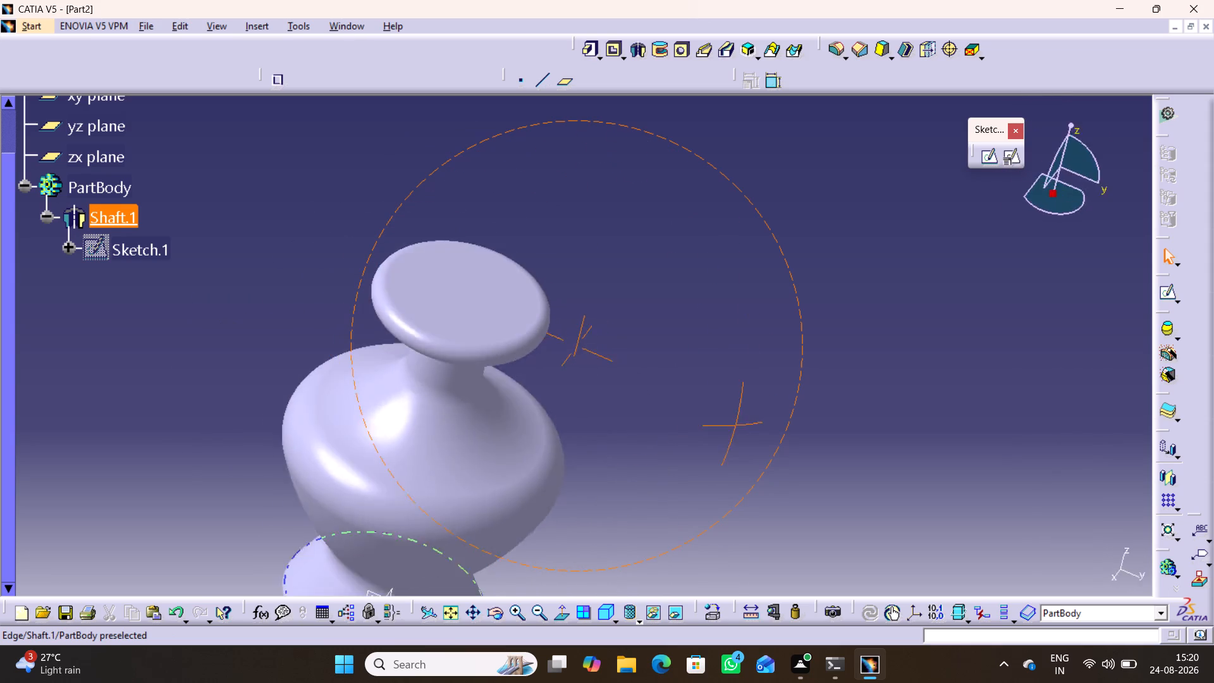
{"action": "middle_click_drag", "start_coordinate": [672, 462], "coordinate": [604, 369]}
{"action": "right_click_drag", "start_coordinate": [672, 462], "coordinate": [671, 240]}
{"action": "middle_click_drag", "start_coordinate": [618, 477], "coordinate": [684, 458]}
{"action": "right_click_drag", "start_coordinate": [630, 462], "coordinate": [684, 458]}
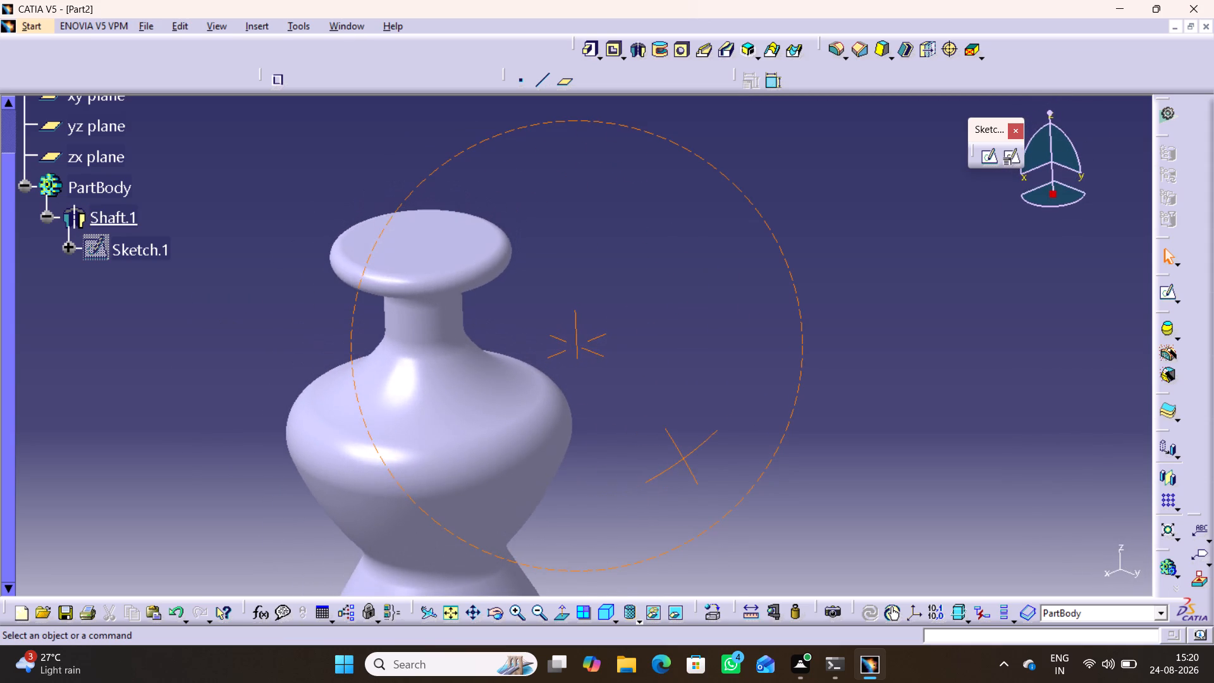
{"action": "right_click_drag", "start_coordinate": [684, 458], "coordinate": [683, 457]}
{"action": "middle_click_drag", "start_coordinate": [684, 458], "coordinate": [683, 457]}
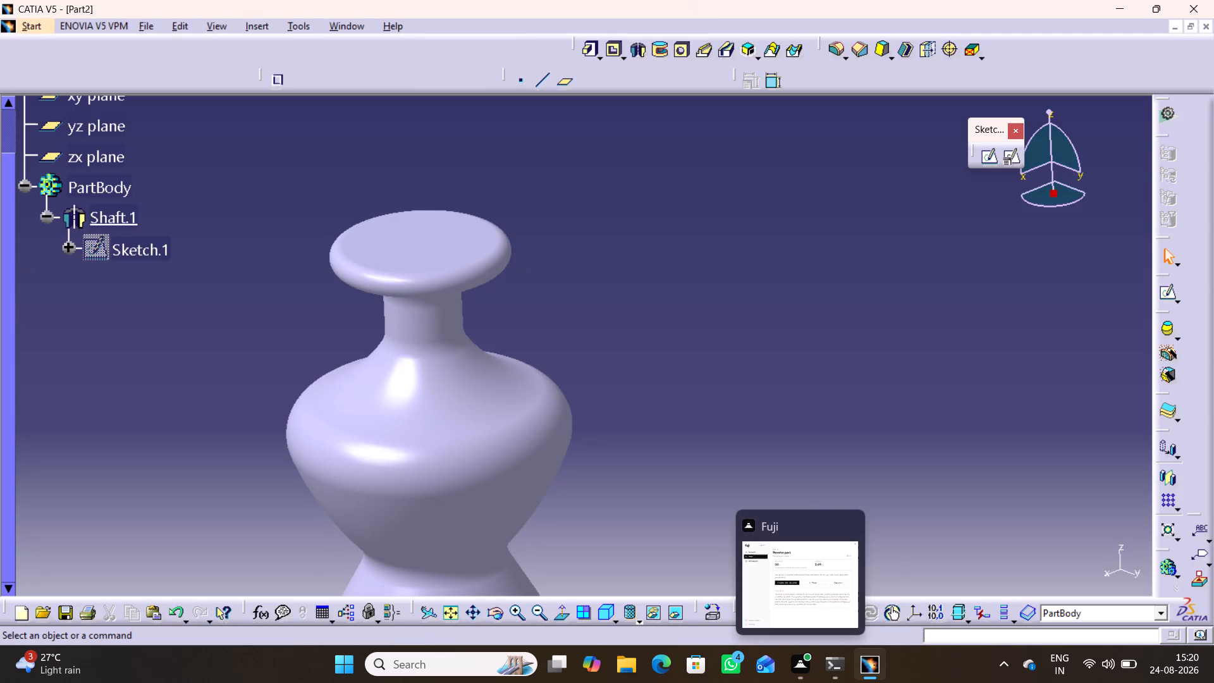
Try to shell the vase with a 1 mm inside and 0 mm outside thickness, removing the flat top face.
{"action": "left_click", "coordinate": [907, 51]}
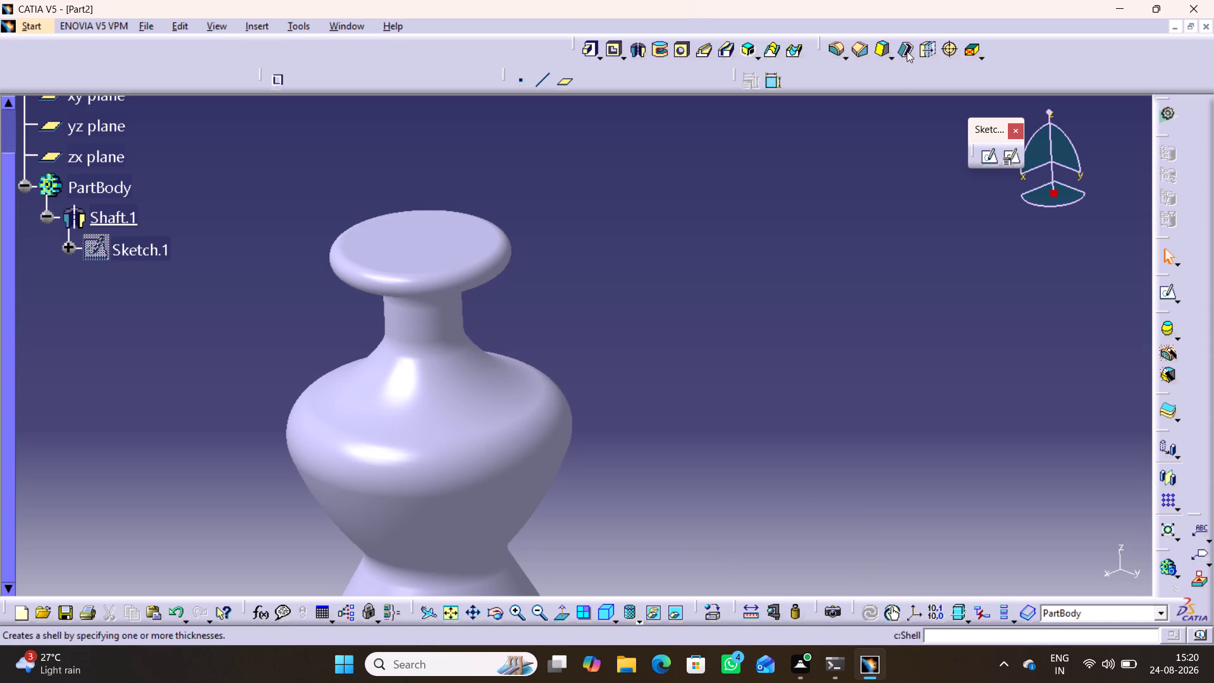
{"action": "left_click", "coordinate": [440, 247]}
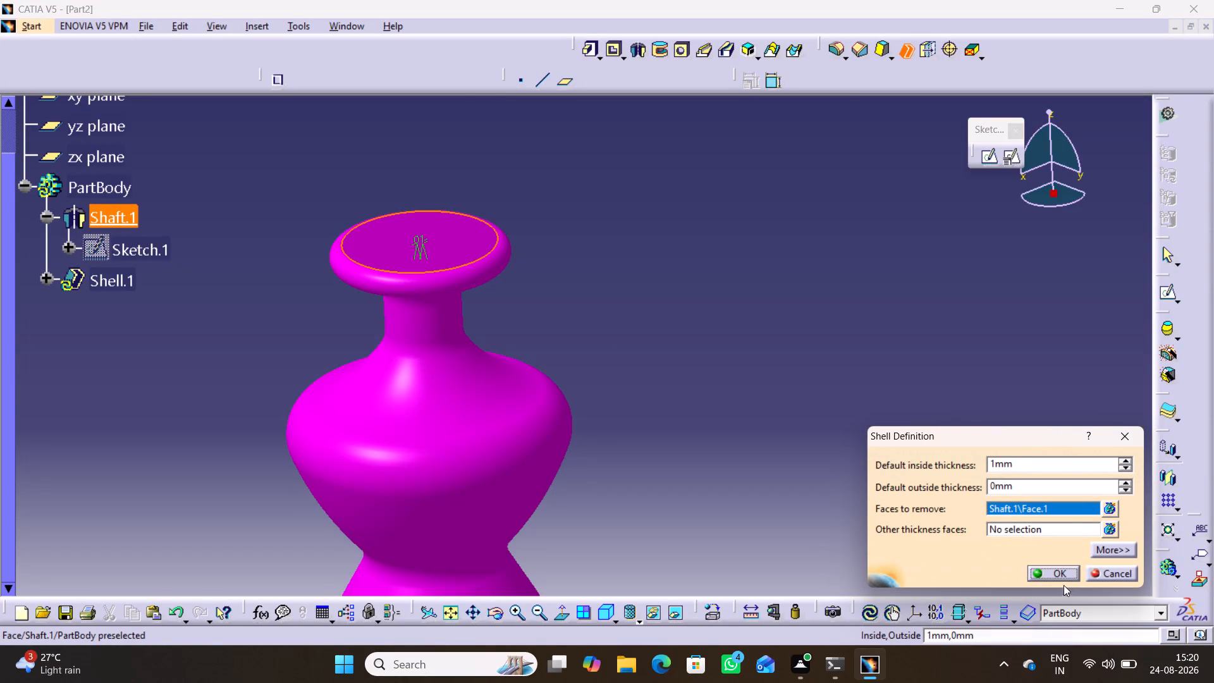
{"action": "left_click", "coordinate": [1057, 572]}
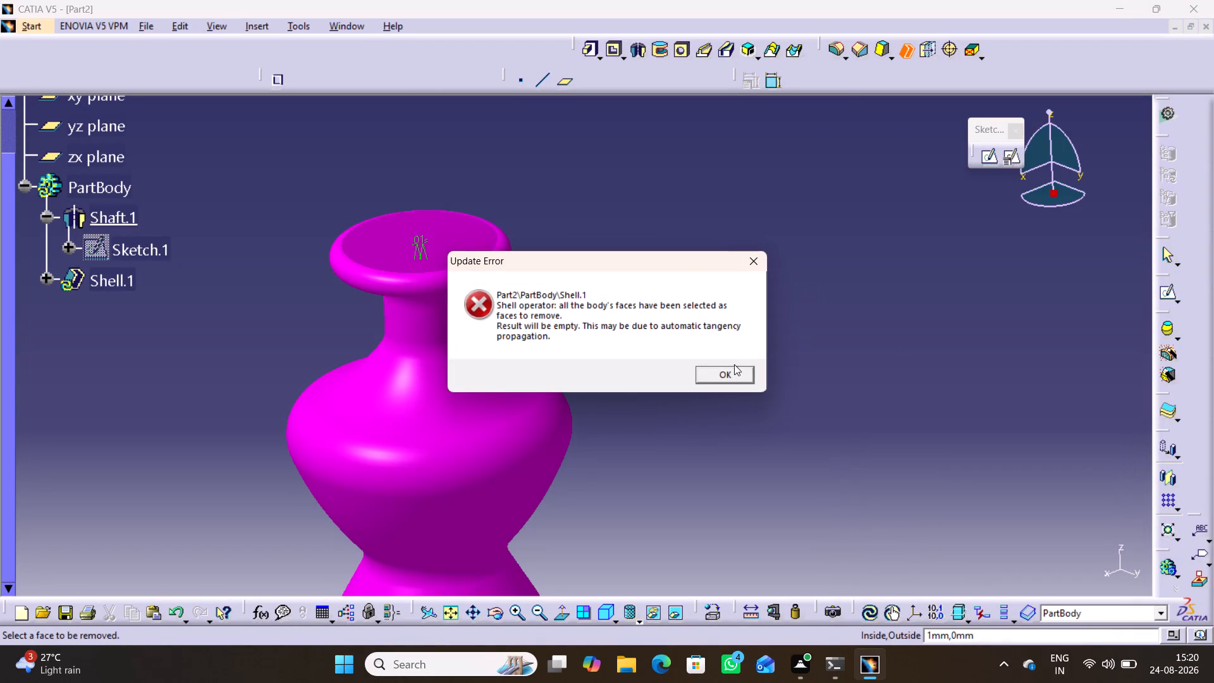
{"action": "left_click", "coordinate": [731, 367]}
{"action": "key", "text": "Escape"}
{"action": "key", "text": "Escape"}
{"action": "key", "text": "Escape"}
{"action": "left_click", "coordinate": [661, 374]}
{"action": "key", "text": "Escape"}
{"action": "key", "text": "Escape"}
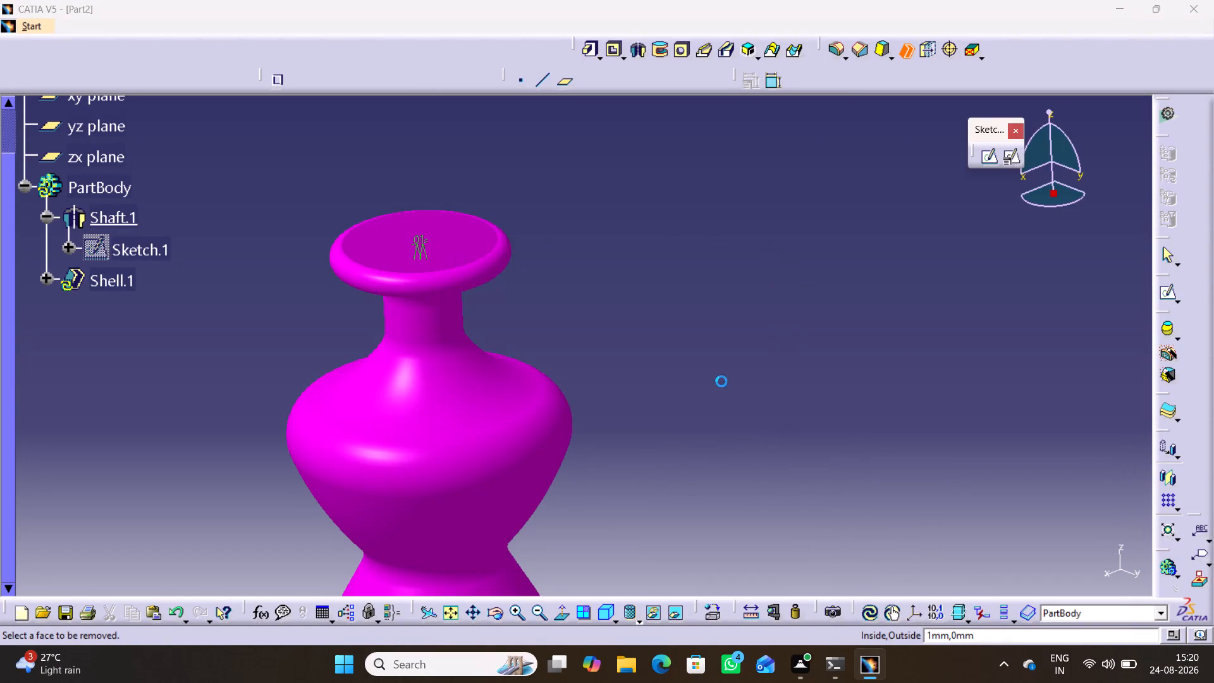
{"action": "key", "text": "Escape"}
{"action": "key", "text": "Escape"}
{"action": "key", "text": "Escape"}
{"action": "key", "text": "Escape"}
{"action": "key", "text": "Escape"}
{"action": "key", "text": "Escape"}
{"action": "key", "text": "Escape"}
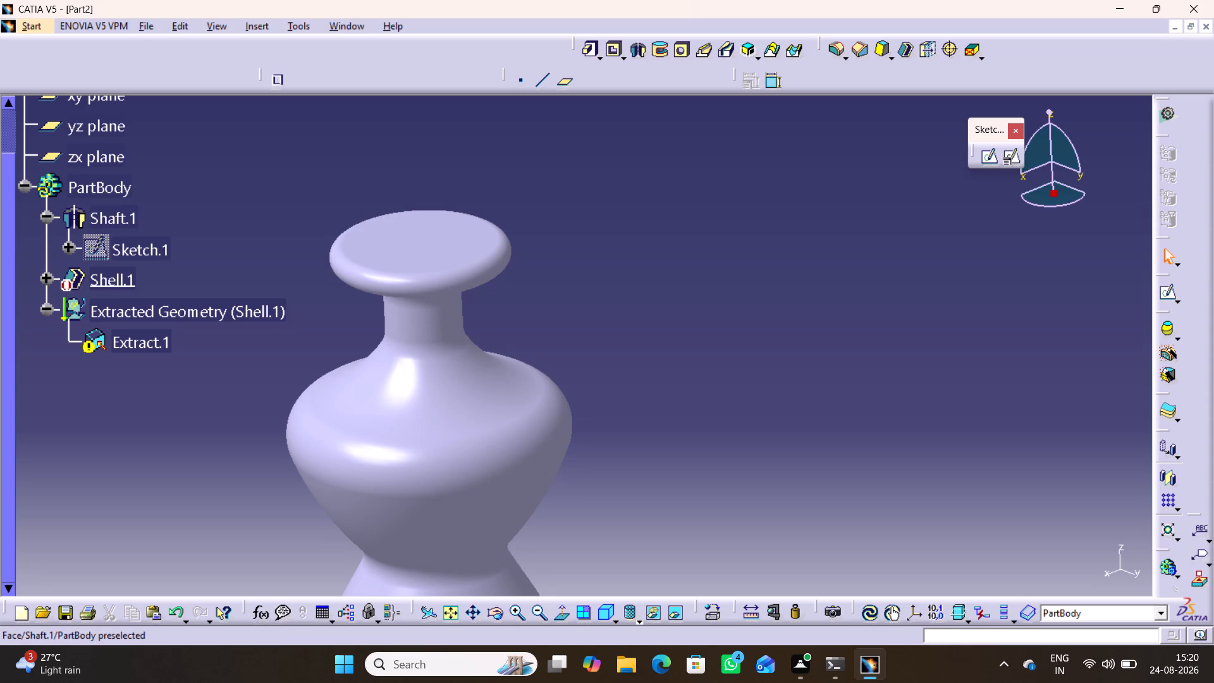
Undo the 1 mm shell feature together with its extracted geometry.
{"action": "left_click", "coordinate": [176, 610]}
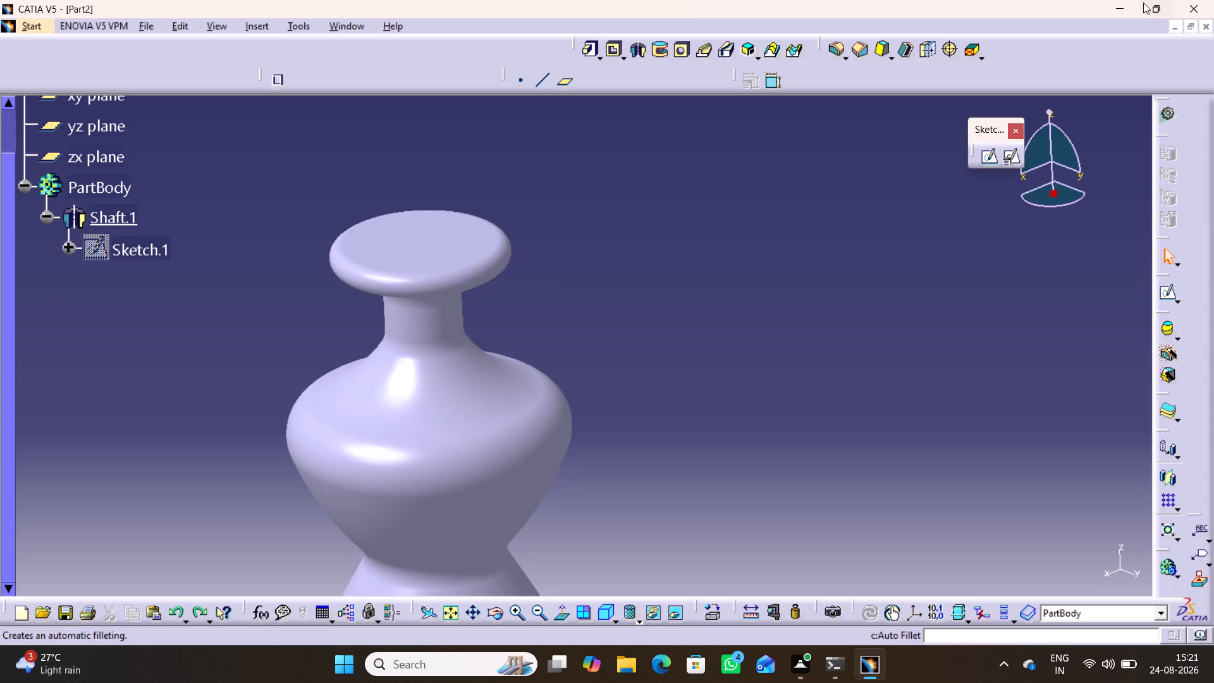
Try to shell the vase with a 3 mm inside thickness, removing the flat top face, and accept extracting the offset surfaces.
{"action": "left_click", "coordinate": [908, 47]}
{"action": "left_click", "coordinate": [437, 252]}
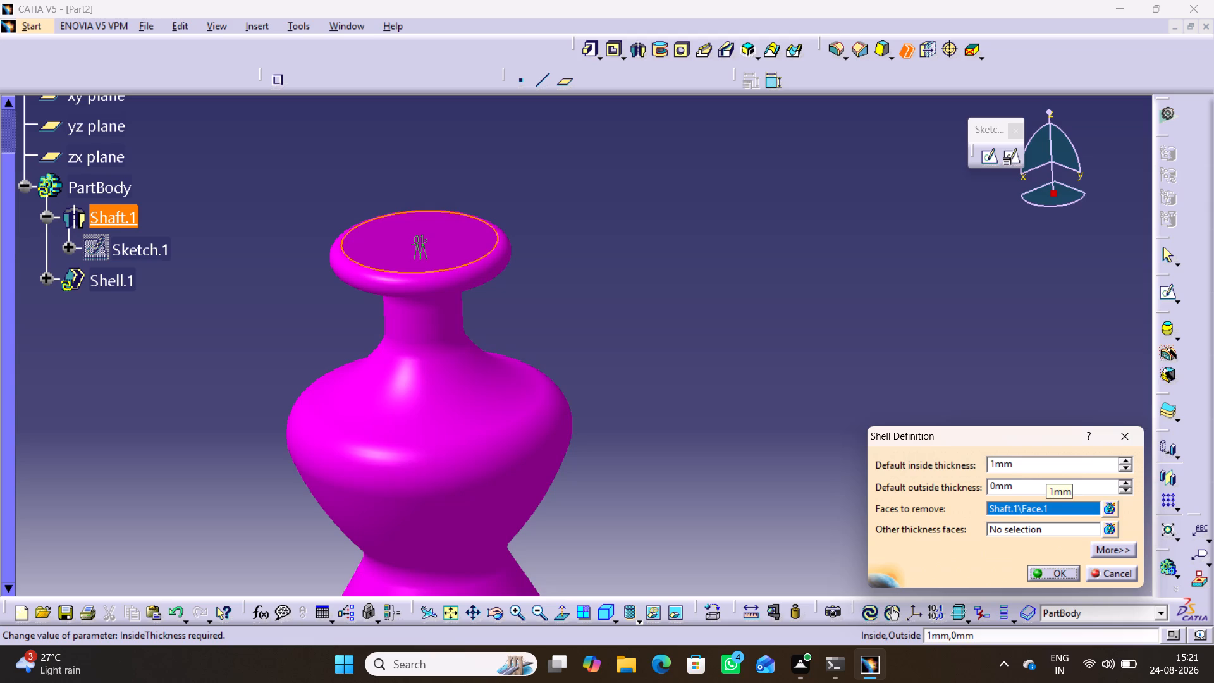
{"action": "key", "text": "3"}
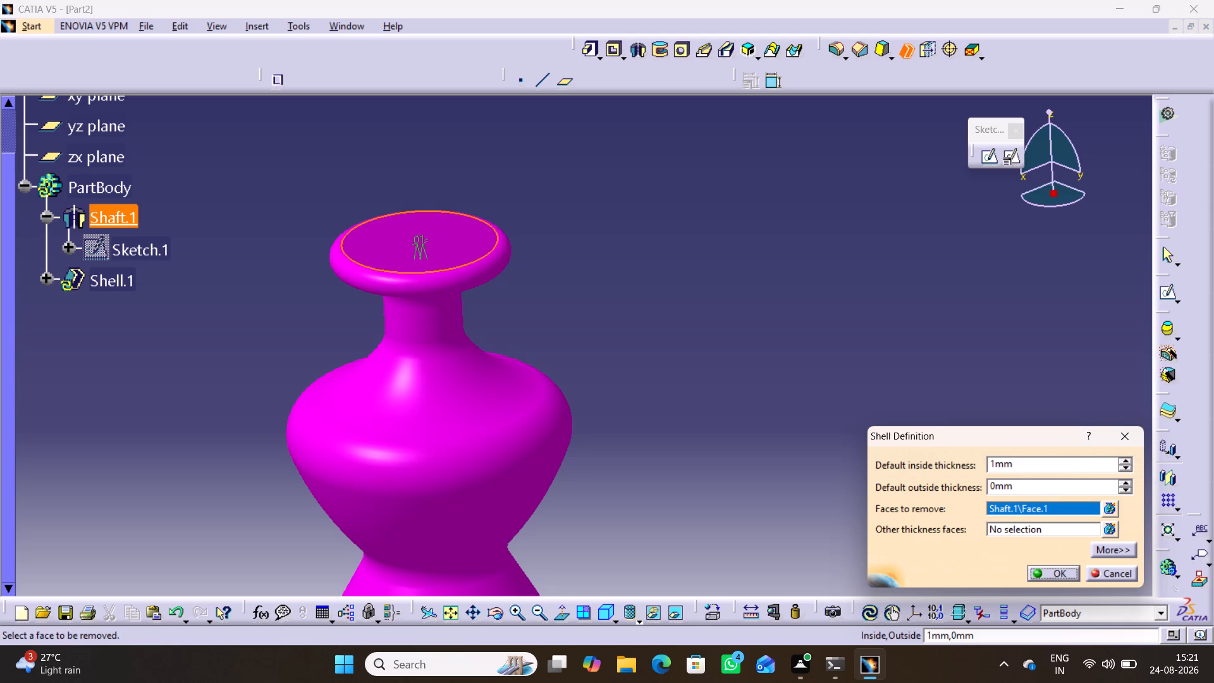
{"action": "double_click", "coordinate": [1041, 463]}
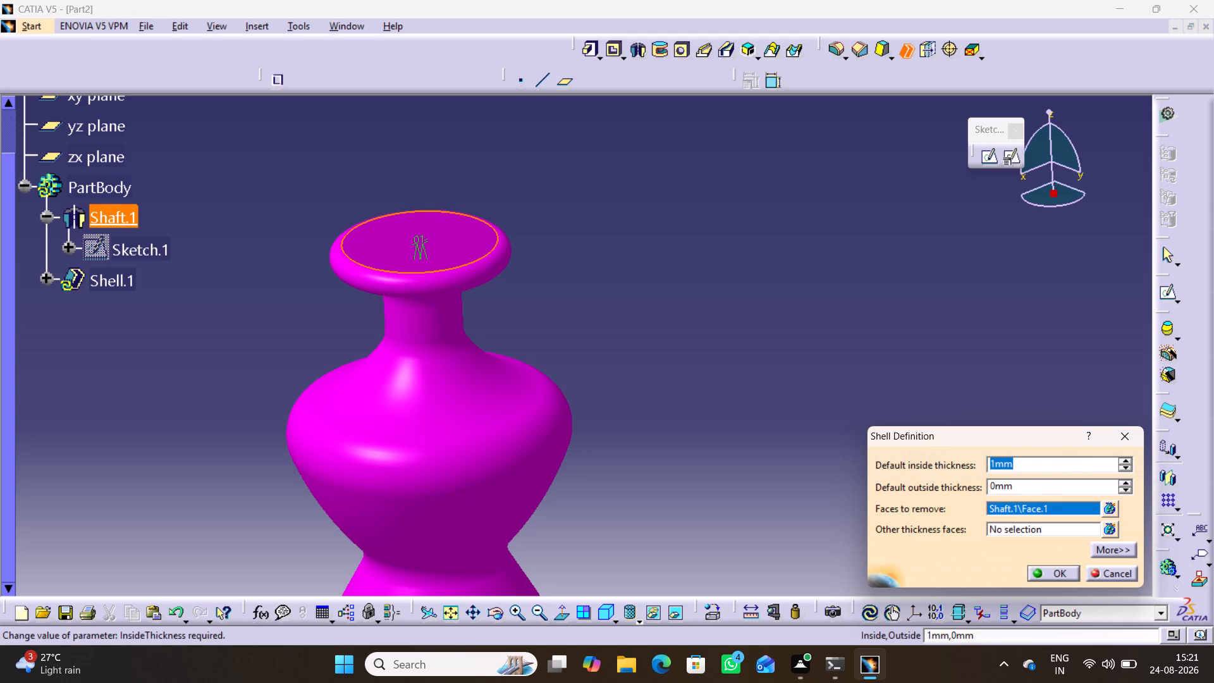
{"action": "key", "text": "3"}
{"action": "left_click", "coordinate": [1060, 573]}
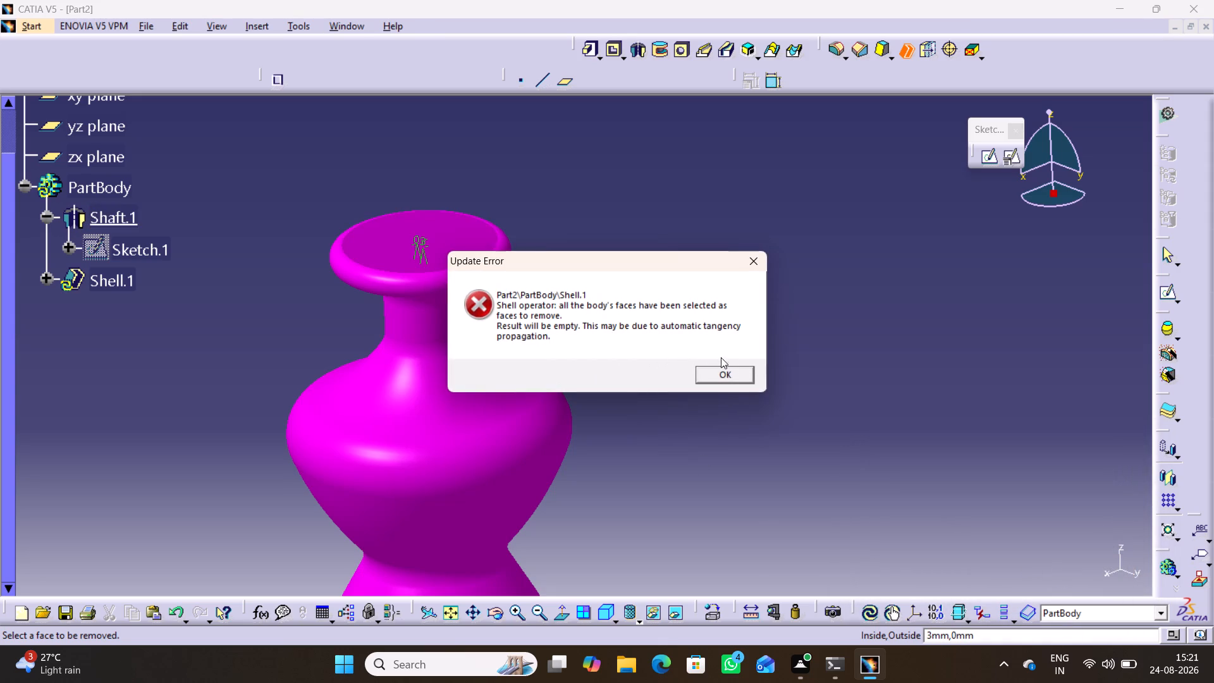
{"action": "left_click", "coordinate": [732, 370]}
{"action": "double_click", "coordinate": [725, 386]}
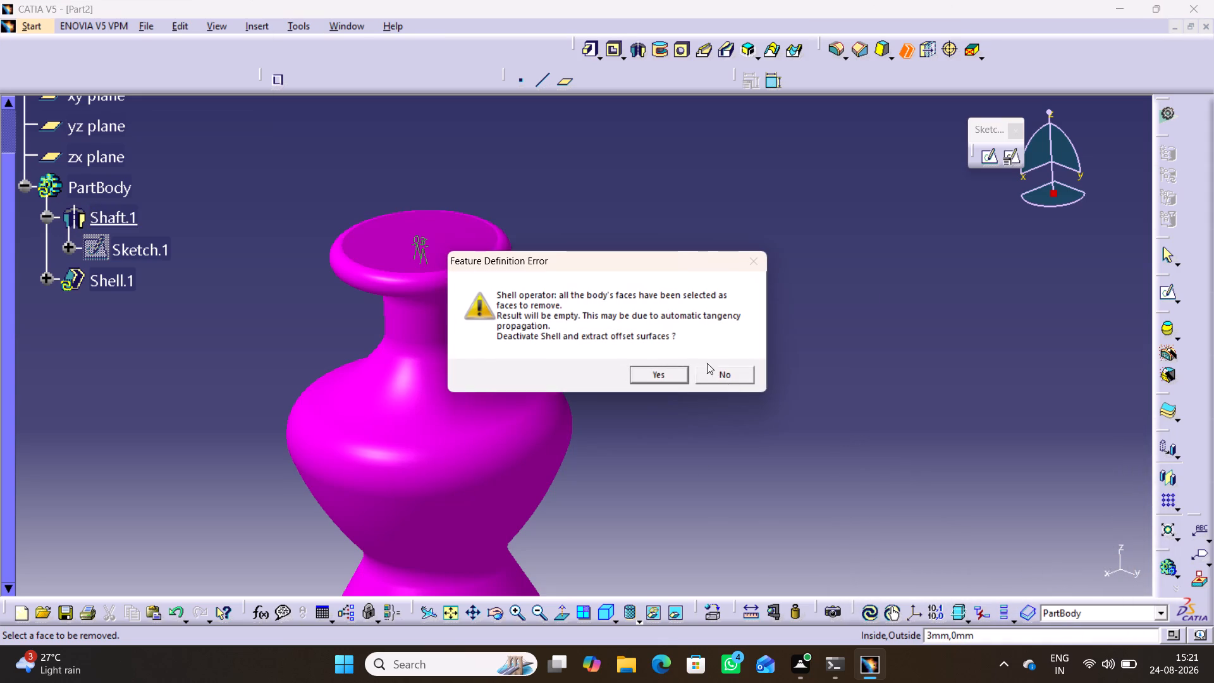
{"action": "left_click", "coordinate": [666, 371]}
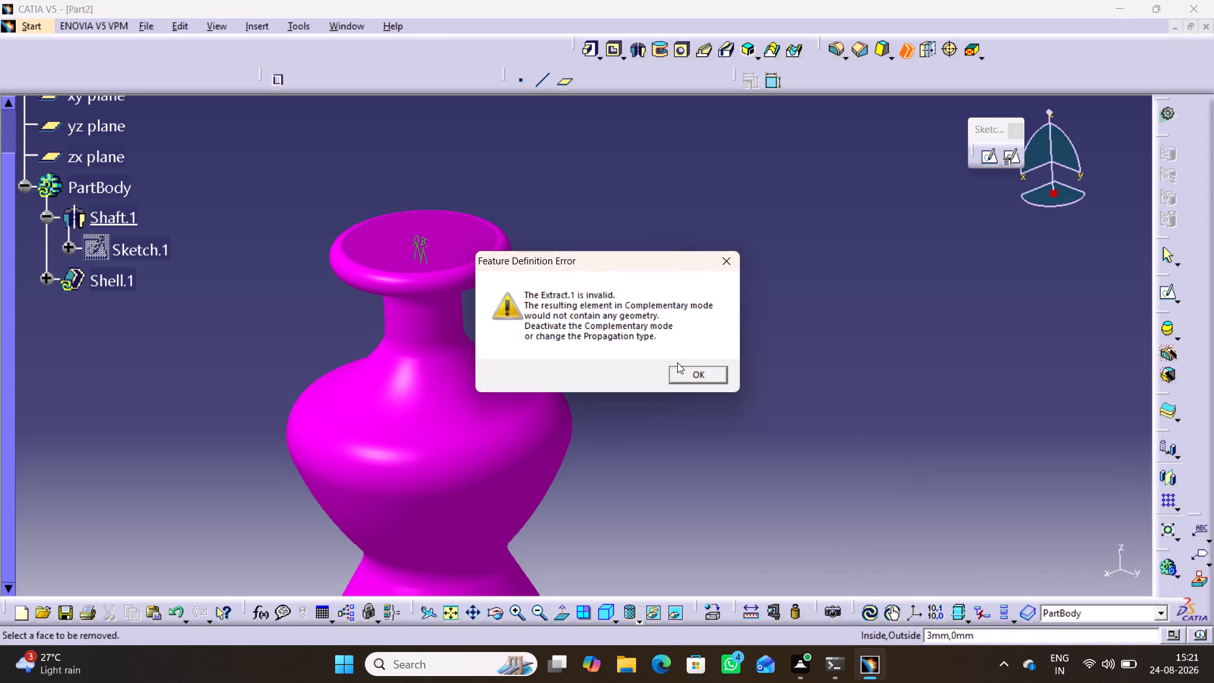
{"action": "left_click", "coordinate": [686, 367]}
{"action": "middle_click_drag", "start_coordinate": [736, 336], "coordinate": [740, 326]}
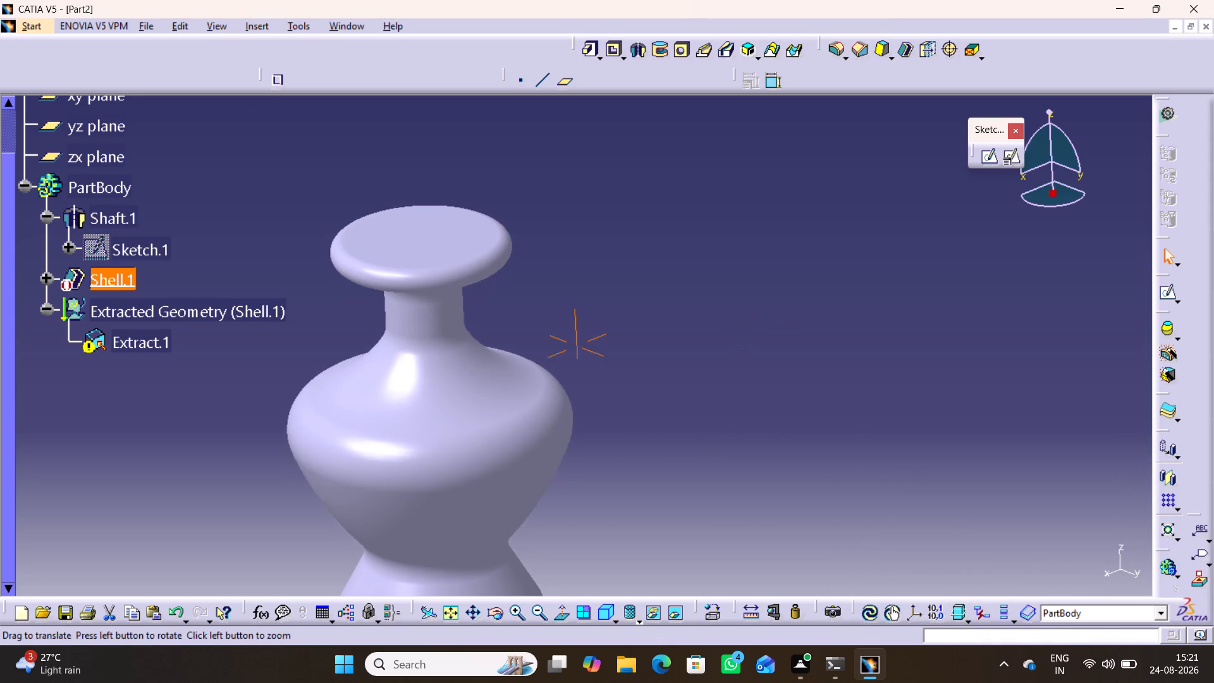
Undo the 3 mm shell with its extracted geometry and the shaft, going back to the profile sketch alone.
{"action": "middle_click_drag", "start_coordinate": [740, 326], "coordinate": [804, 233]}
{"action": "middle_click_drag", "start_coordinate": [794, 278], "coordinate": [596, 284]}
{"action": "right_click_drag", "start_coordinate": [794, 278], "coordinate": [596, 284]}
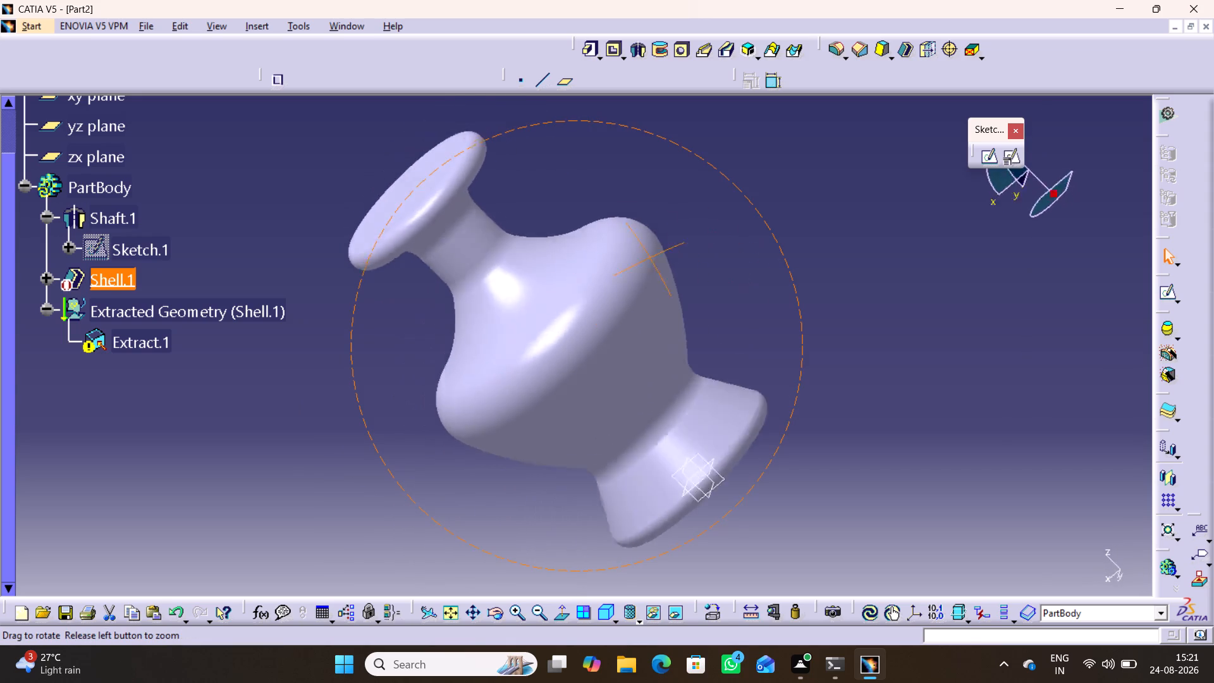
{"action": "right_click_drag", "start_coordinate": [596, 284], "coordinate": [773, 286]}
{"action": "middle_click_drag", "start_coordinate": [596, 284], "coordinate": [773, 286]}
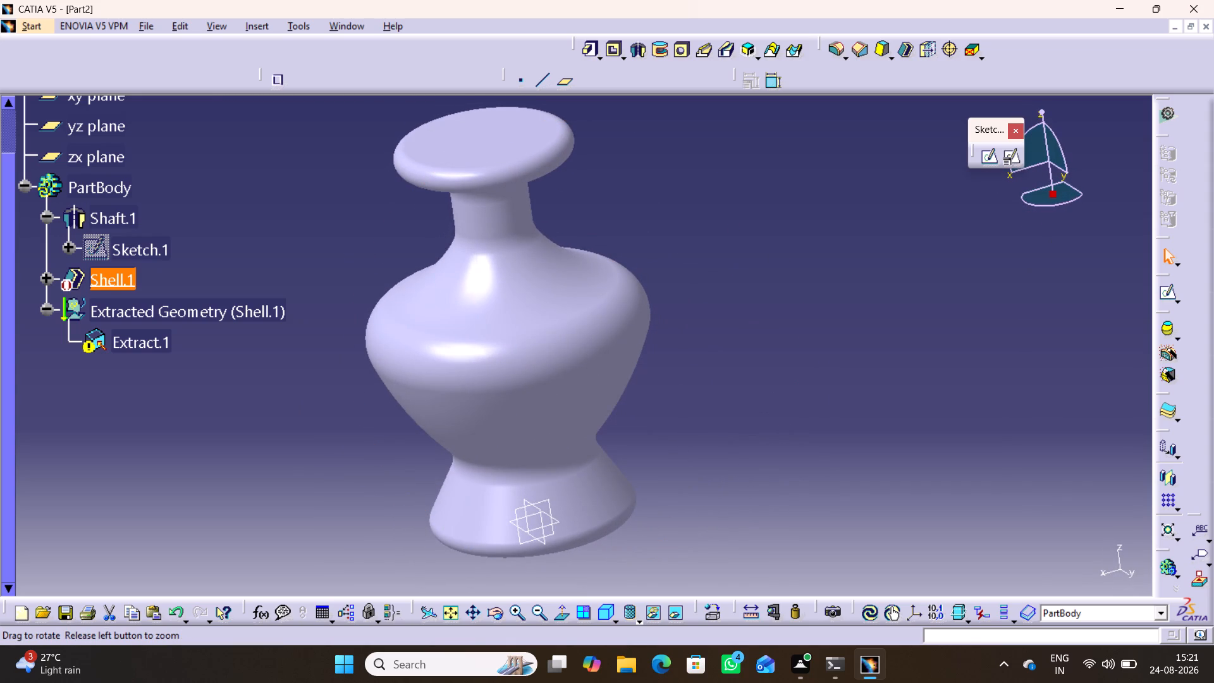
{"action": "left_click", "coordinate": [172, 613]}
{"action": "left_click", "coordinate": [174, 611]}
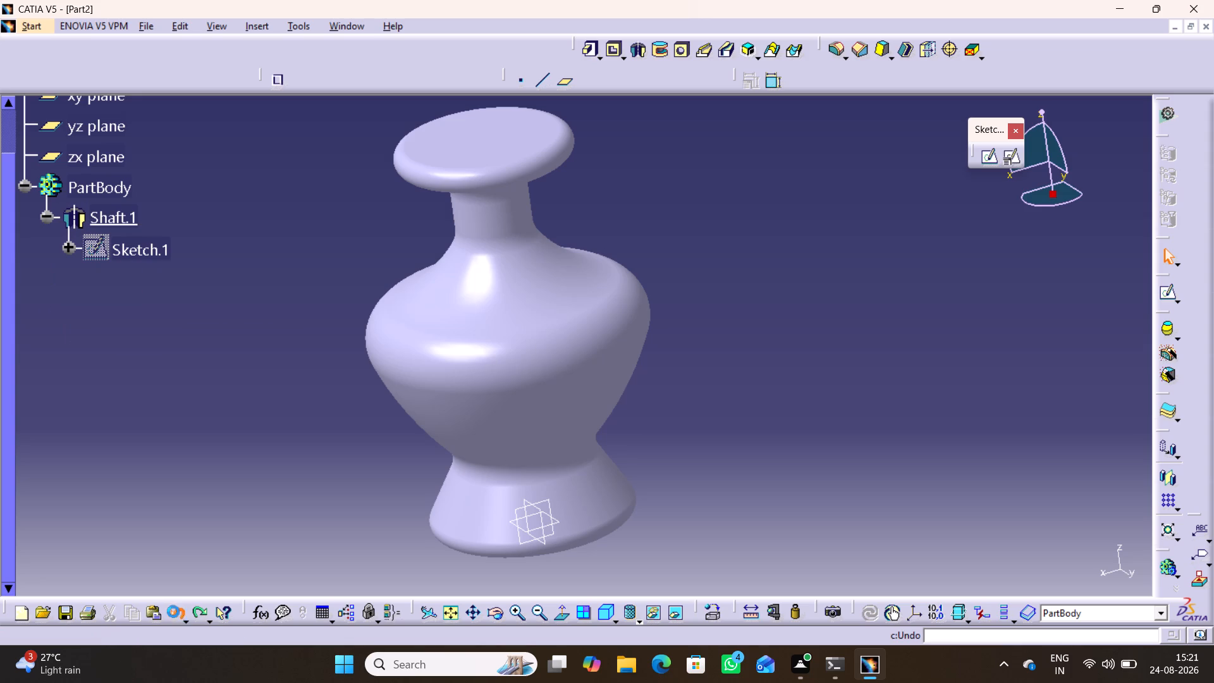
{"action": "left_click", "coordinate": [168, 615]}
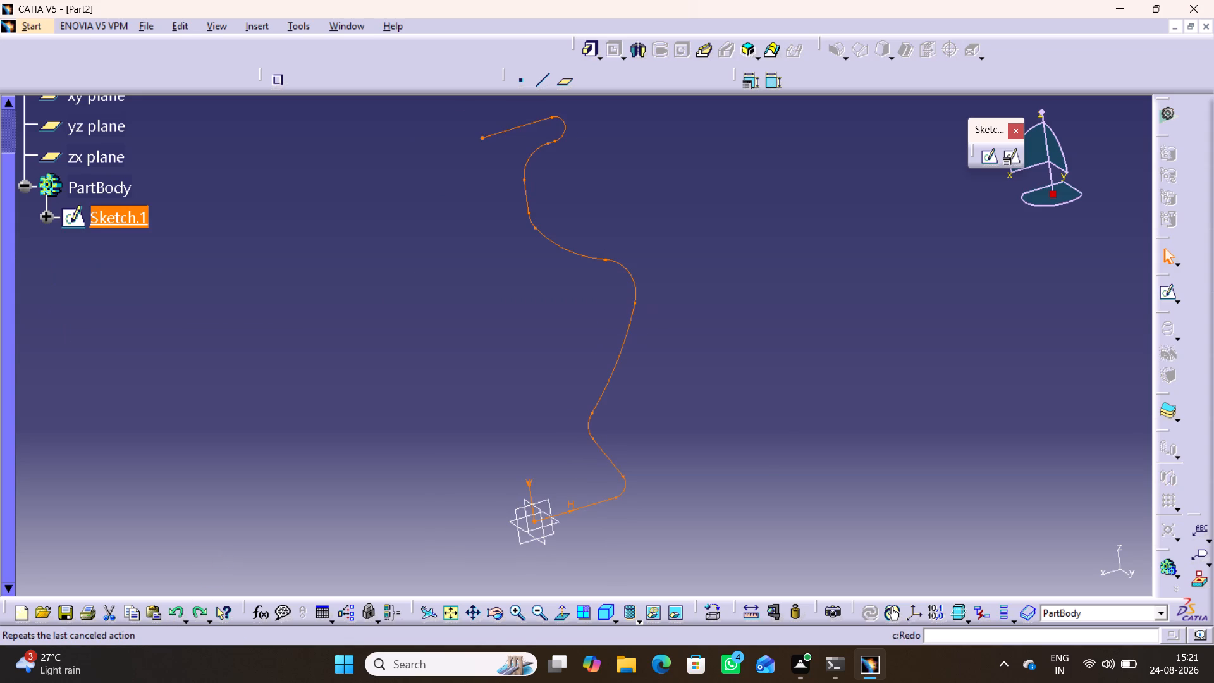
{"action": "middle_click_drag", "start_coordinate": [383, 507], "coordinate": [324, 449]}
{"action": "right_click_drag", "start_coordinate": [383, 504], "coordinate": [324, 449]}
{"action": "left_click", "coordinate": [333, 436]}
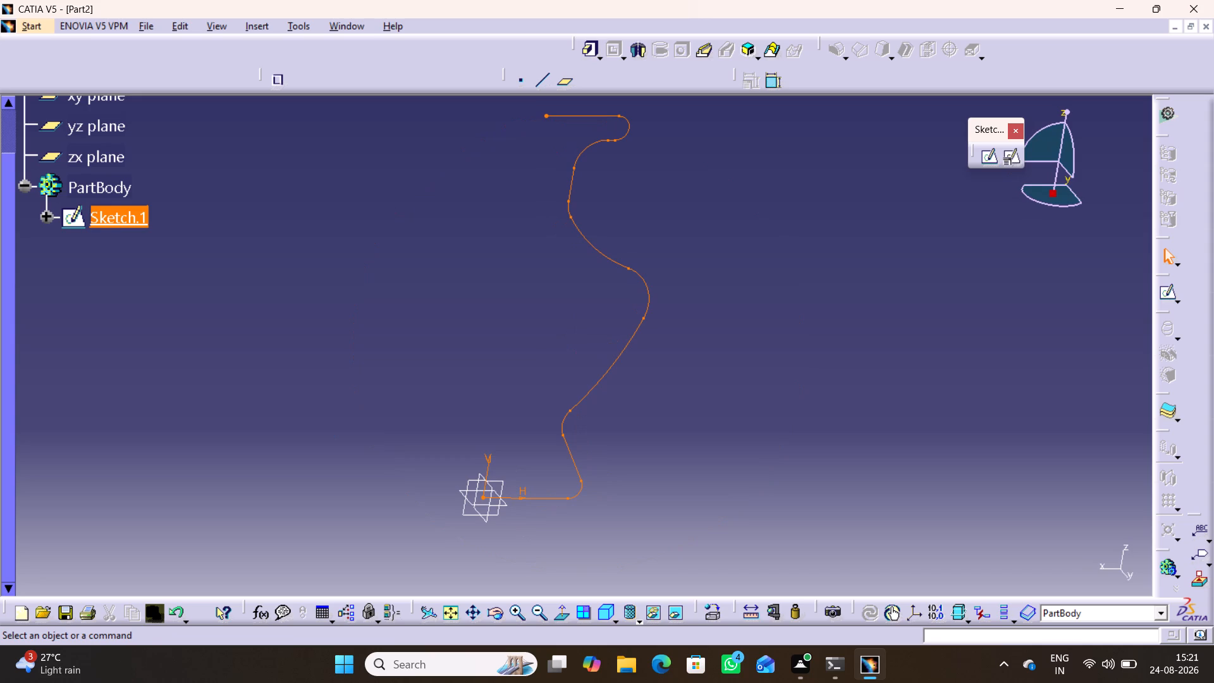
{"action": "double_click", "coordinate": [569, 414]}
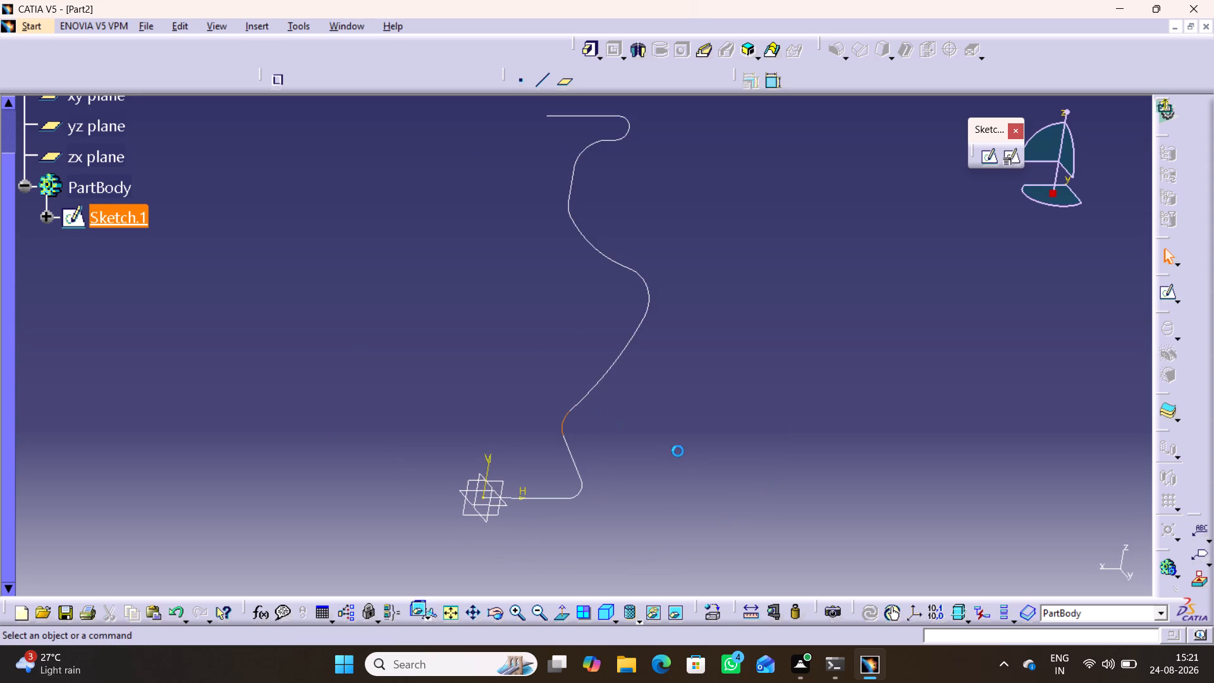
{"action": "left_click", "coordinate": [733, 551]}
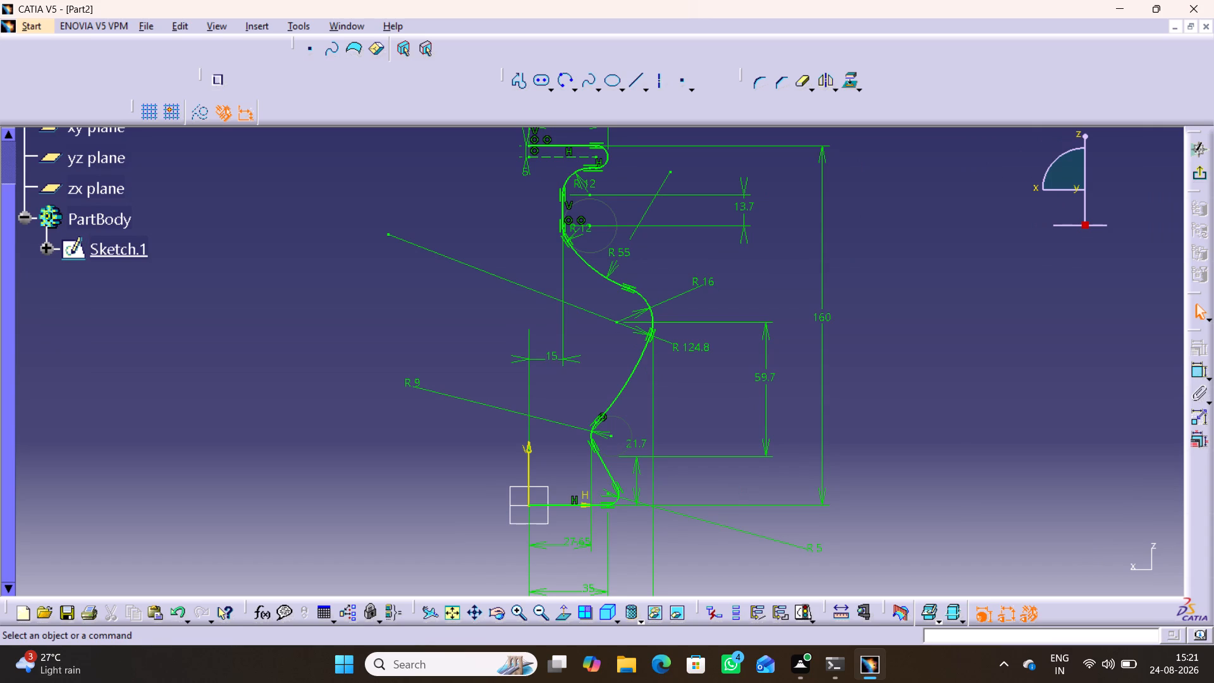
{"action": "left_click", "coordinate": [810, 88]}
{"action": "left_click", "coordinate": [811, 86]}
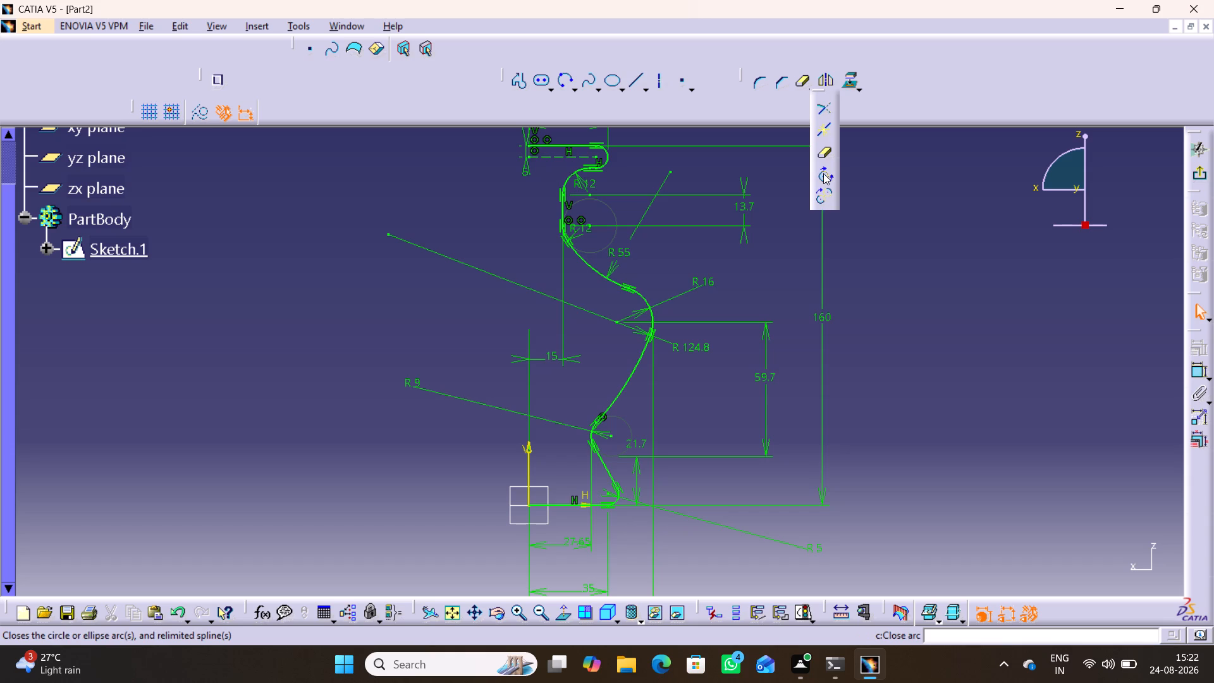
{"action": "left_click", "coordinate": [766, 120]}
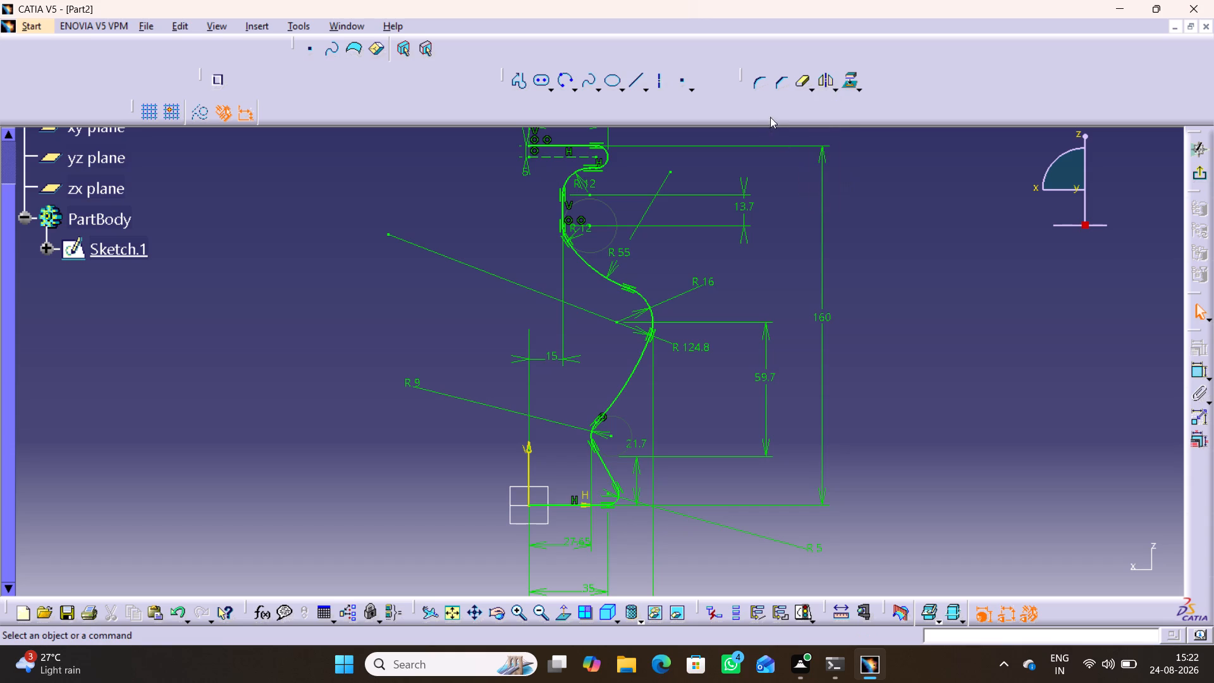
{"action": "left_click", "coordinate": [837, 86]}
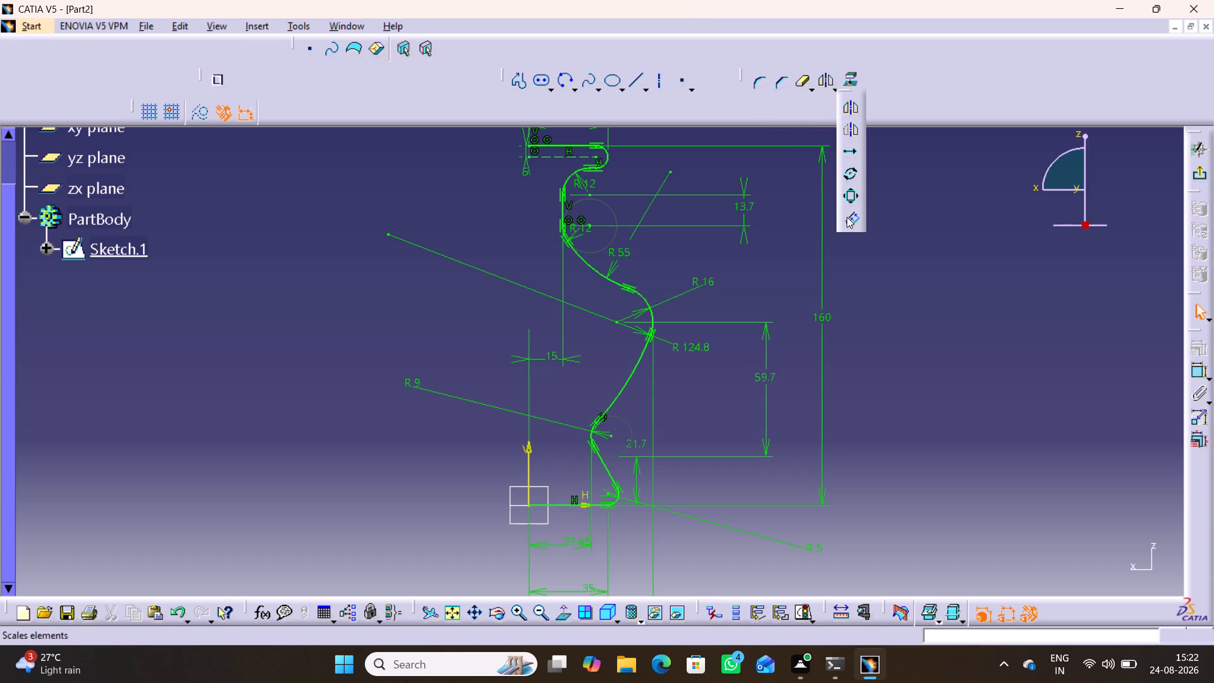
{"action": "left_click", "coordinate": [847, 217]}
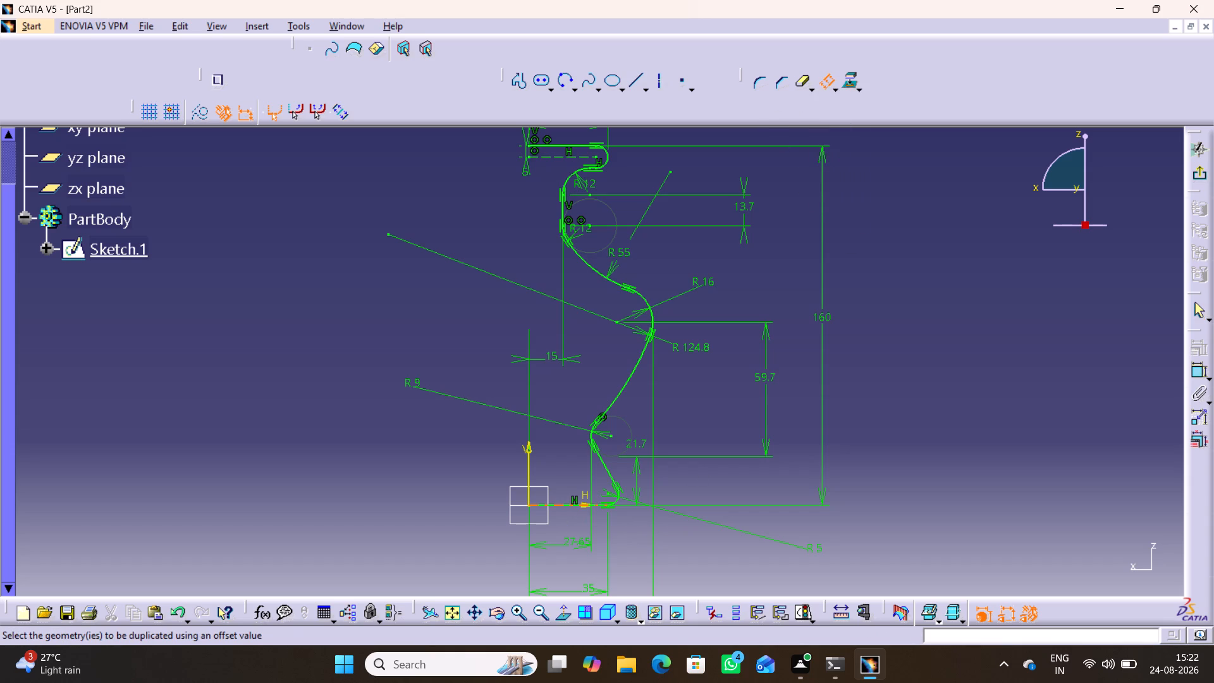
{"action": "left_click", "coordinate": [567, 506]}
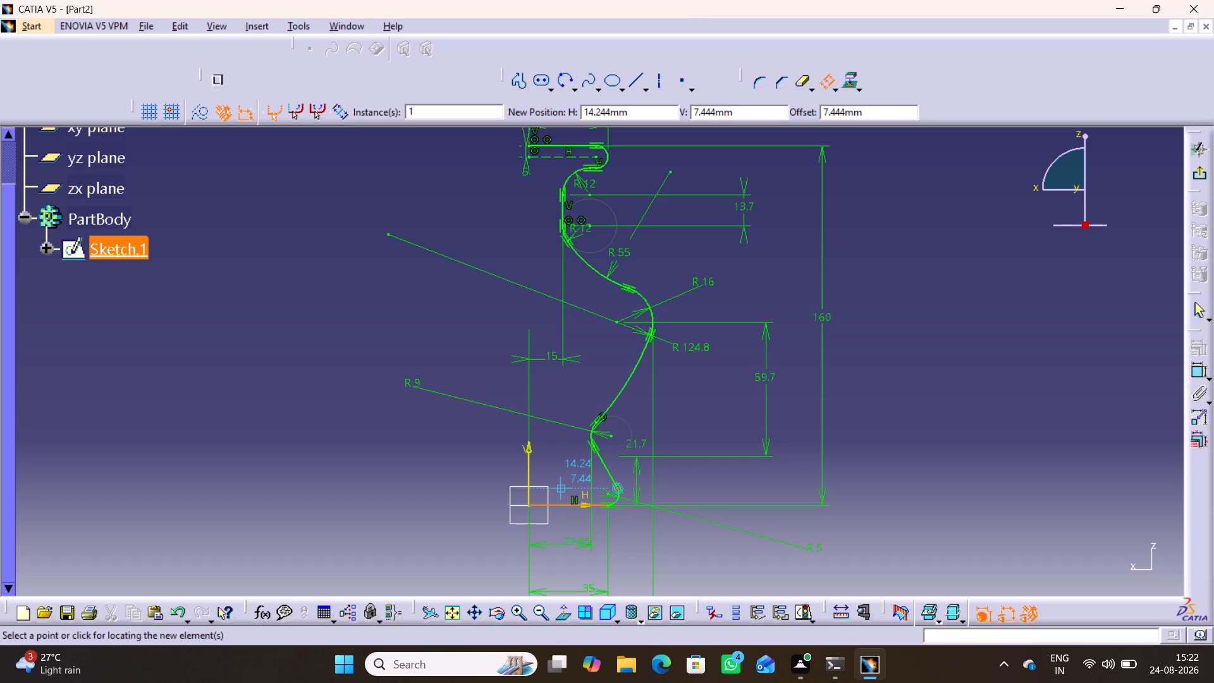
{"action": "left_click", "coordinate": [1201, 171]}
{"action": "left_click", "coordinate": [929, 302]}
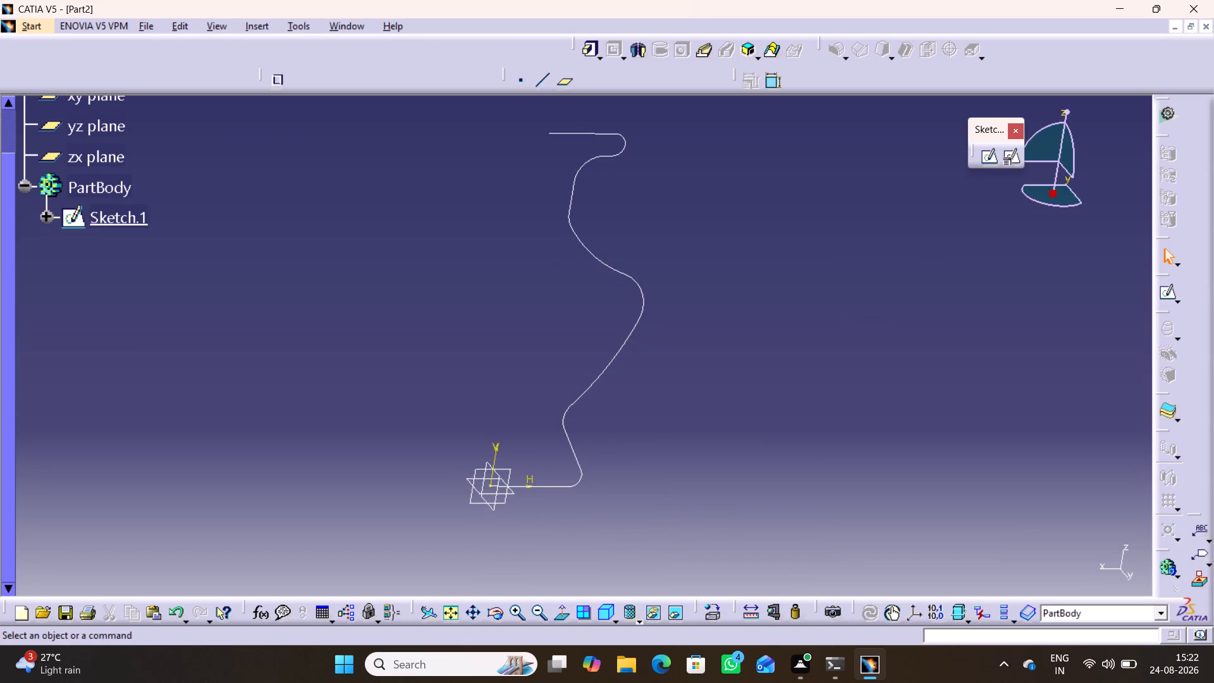
Reopen the profile sketch and delete the horizontal line closing the top of the rim.
{"action": "double_click", "coordinate": [584, 133]}
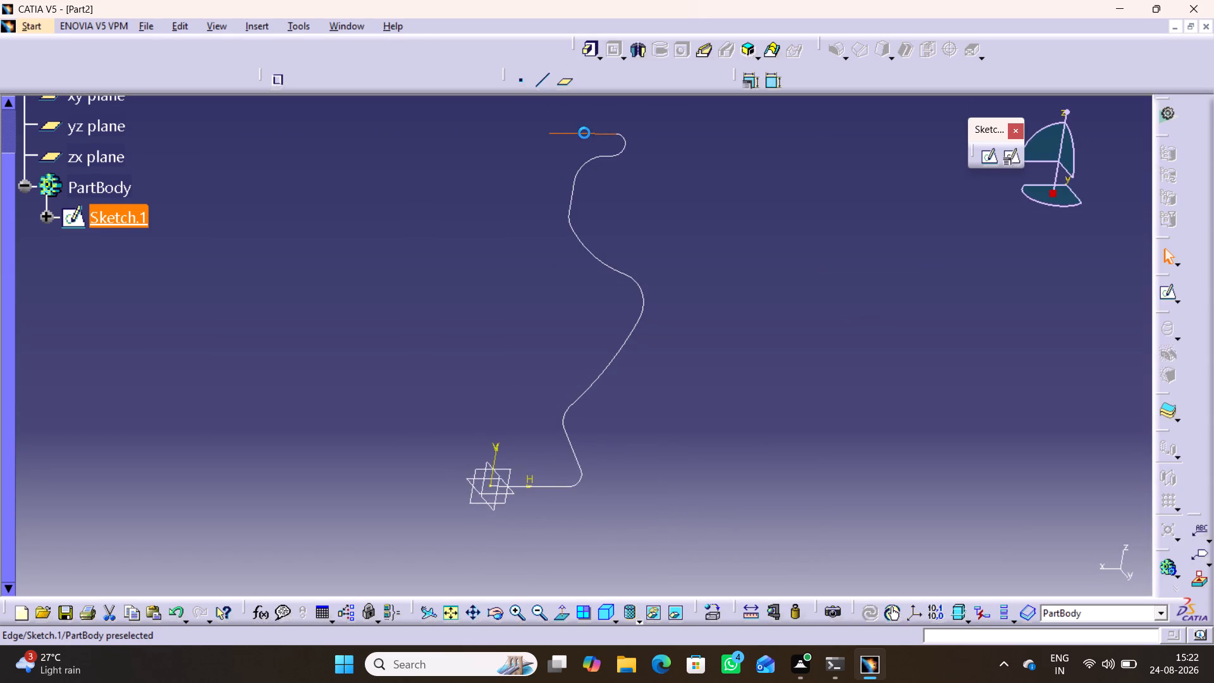
{"action": "left_click", "coordinate": [721, 269]}
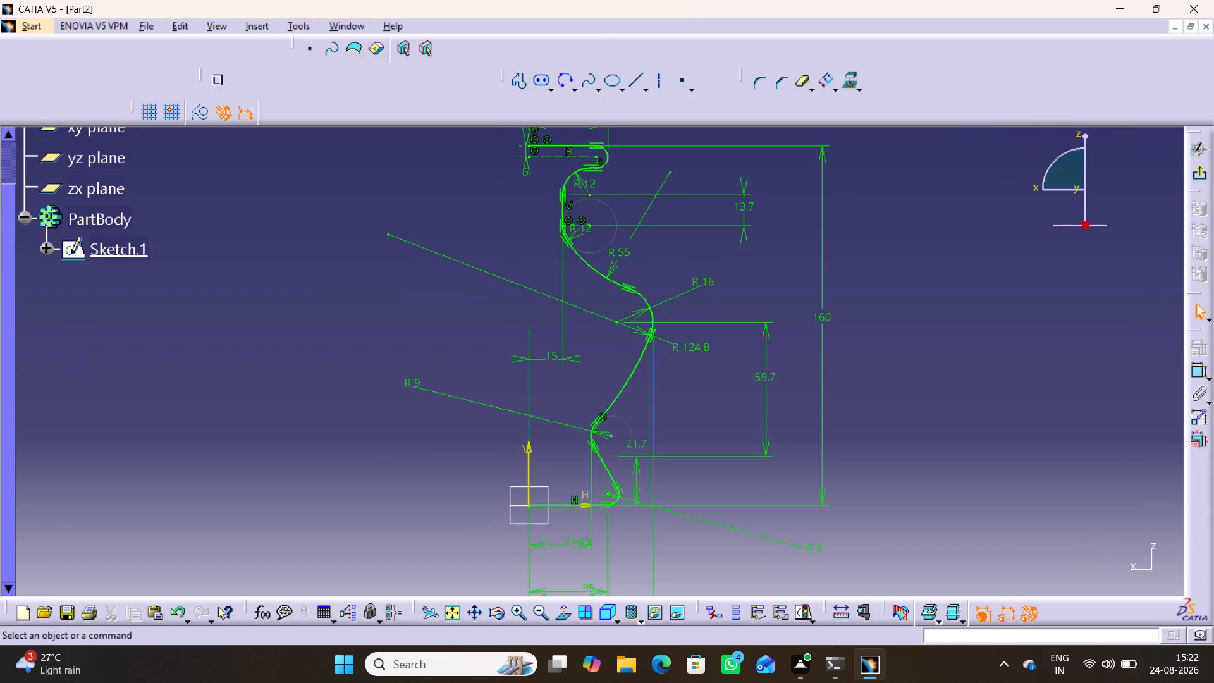
{"action": "middle_click_drag", "start_coordinate": [517, 214], "coordinate": [521, 163]}
{"action": "right_click", "coordinate": [517, 214]}
{"action": "middle_click_drag", "start_coordinate": [515, 190], "coordinate": [462, 411]}
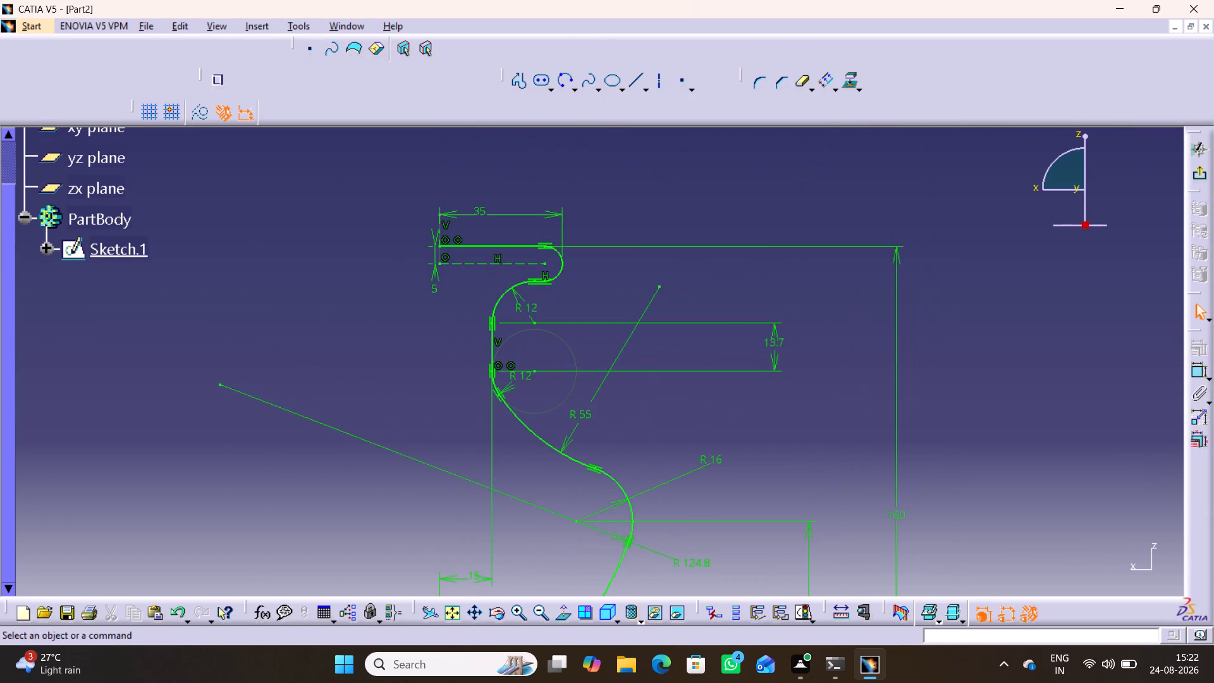
{"action": "middle_click_drag", "start_coordinate": [445, 345], "coordinate": [460, 311]}
{"action": "right_click", "coordinate": [445, 345]}
{"action": "middle_click_drag", "start_coordinate": [445, 328], "coordinate": [490, 457]}
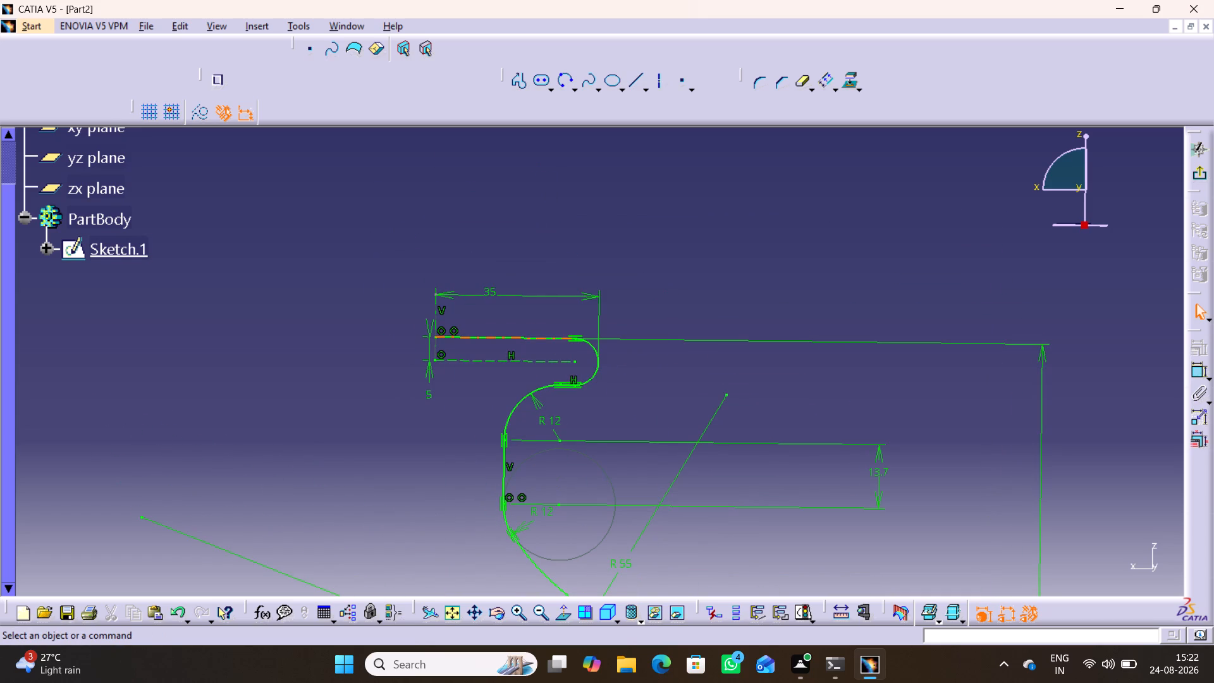
{"action": "left_click", "coordinate": [589, 252]}
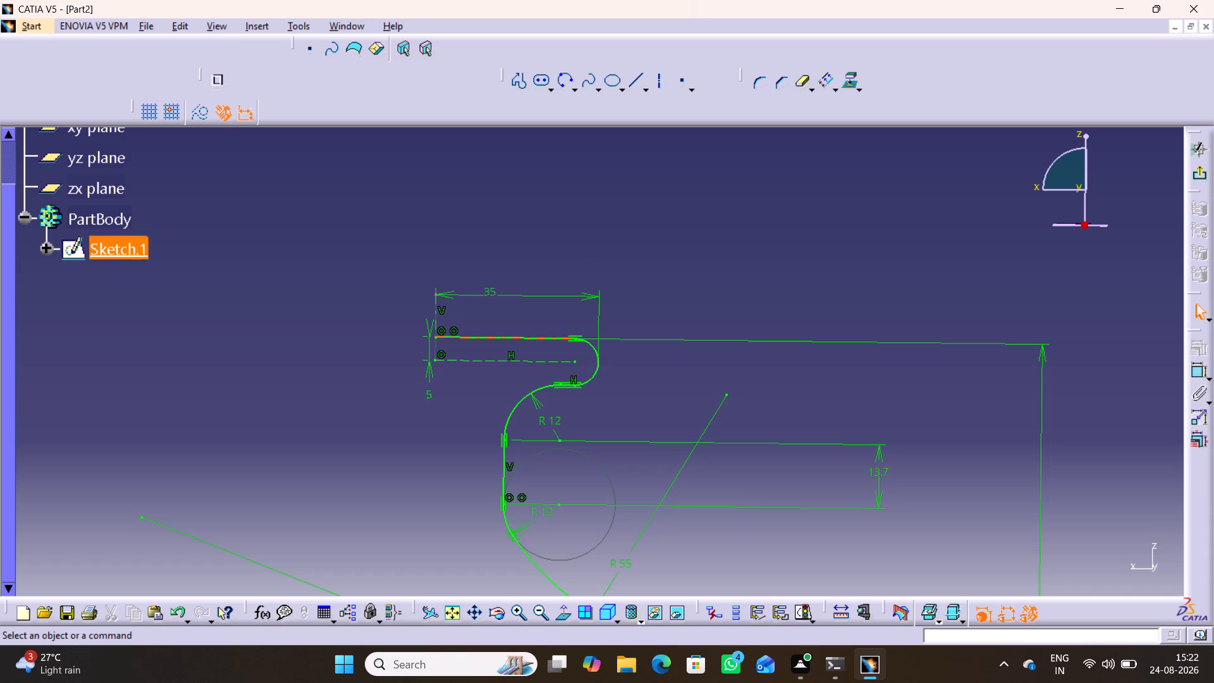
{"action": "right_click", "coordinate": [505, 338]}
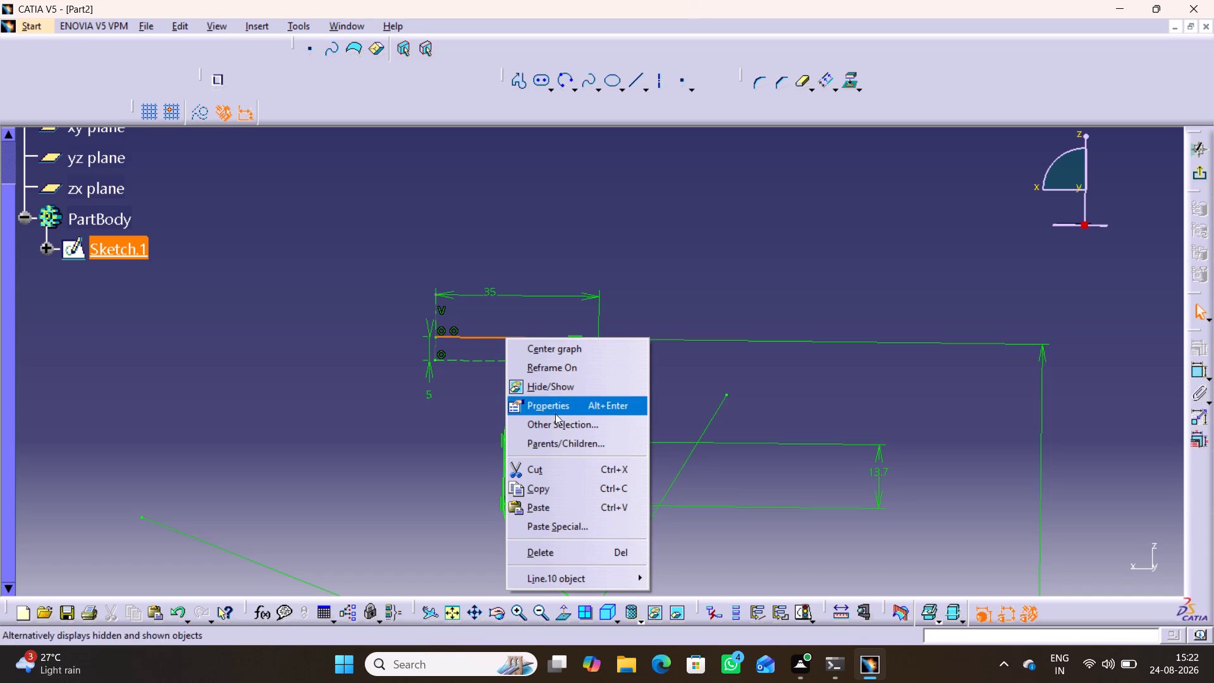
{"action": "left_click", "coordinate": [550, 550]}
{"action": "left_click", "coordinate": [678, 305]}
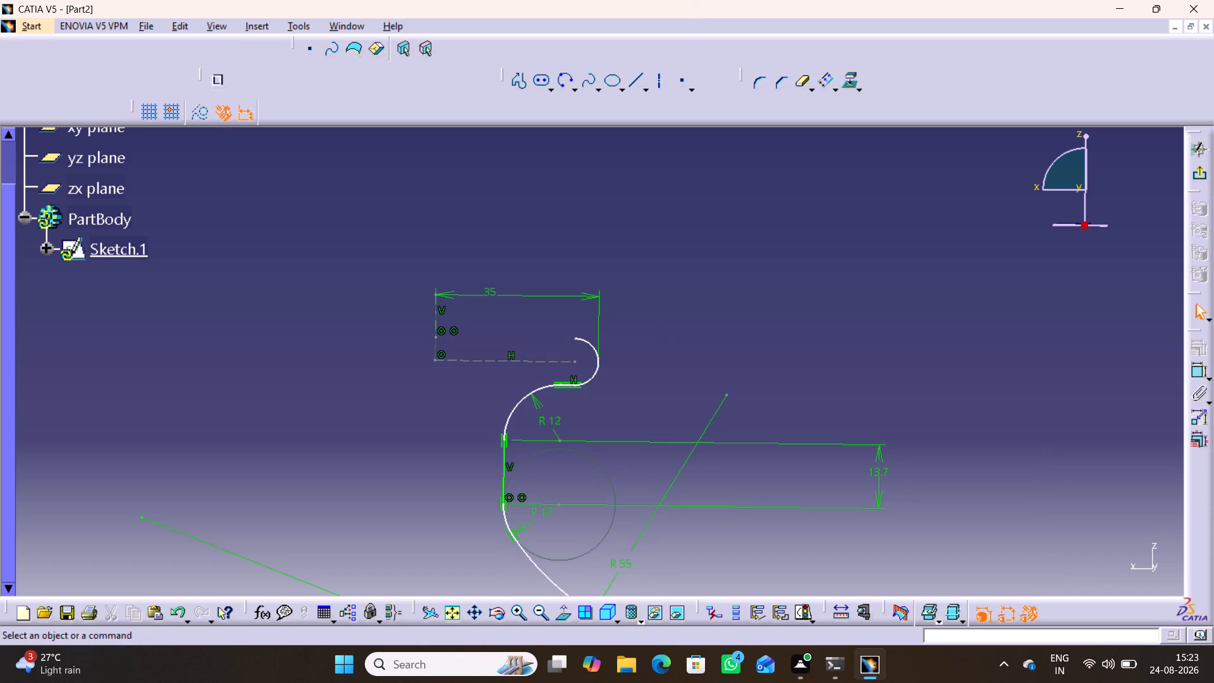
Draw a horizontal axis line about 9.5 mm long from the vertical axis, above the rim at about 169 mm height.
{"action": "left_click", "coordinate": [660, 82]}
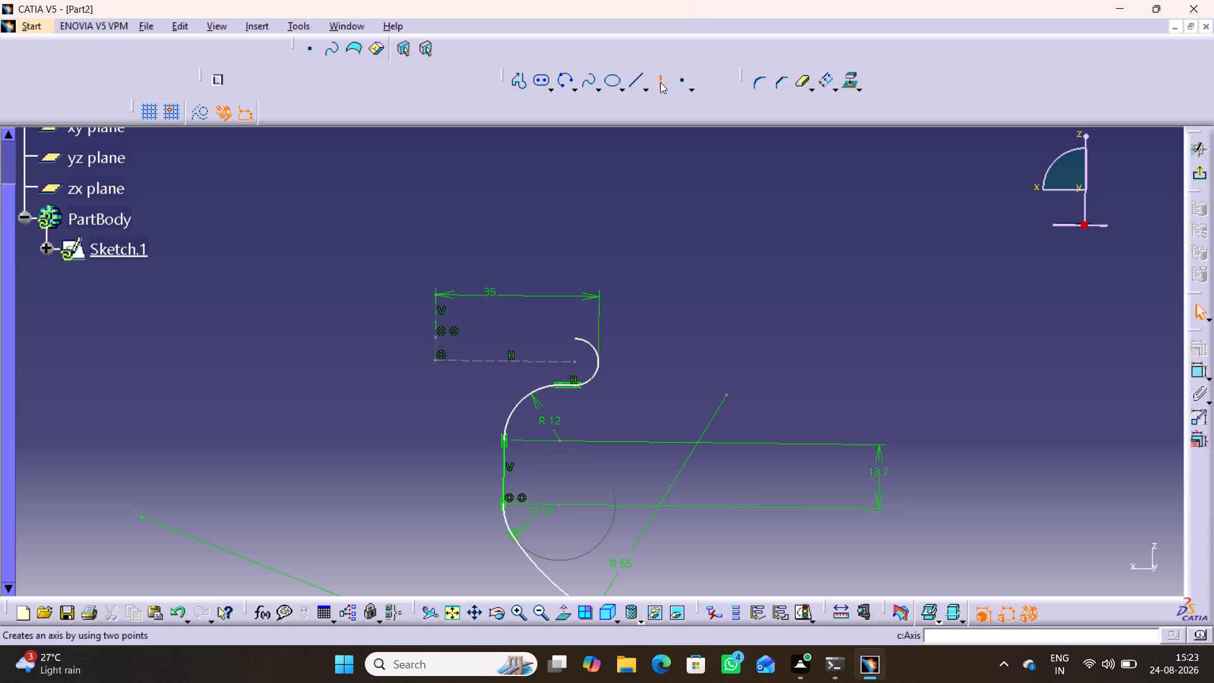
{"action": "left_click", "coordinate": [436, 295]}
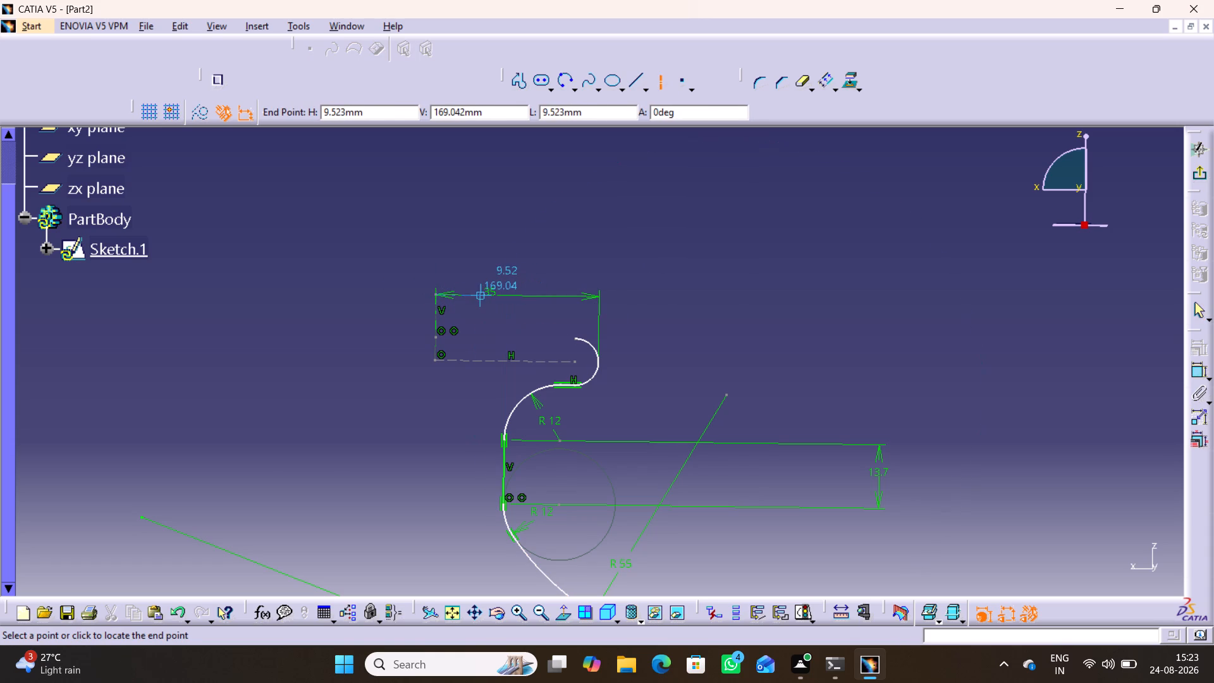
{"action": "left_click", "coordinate": [477, 293]}
{"action": "left_click", "coordinate": [702, 230]}
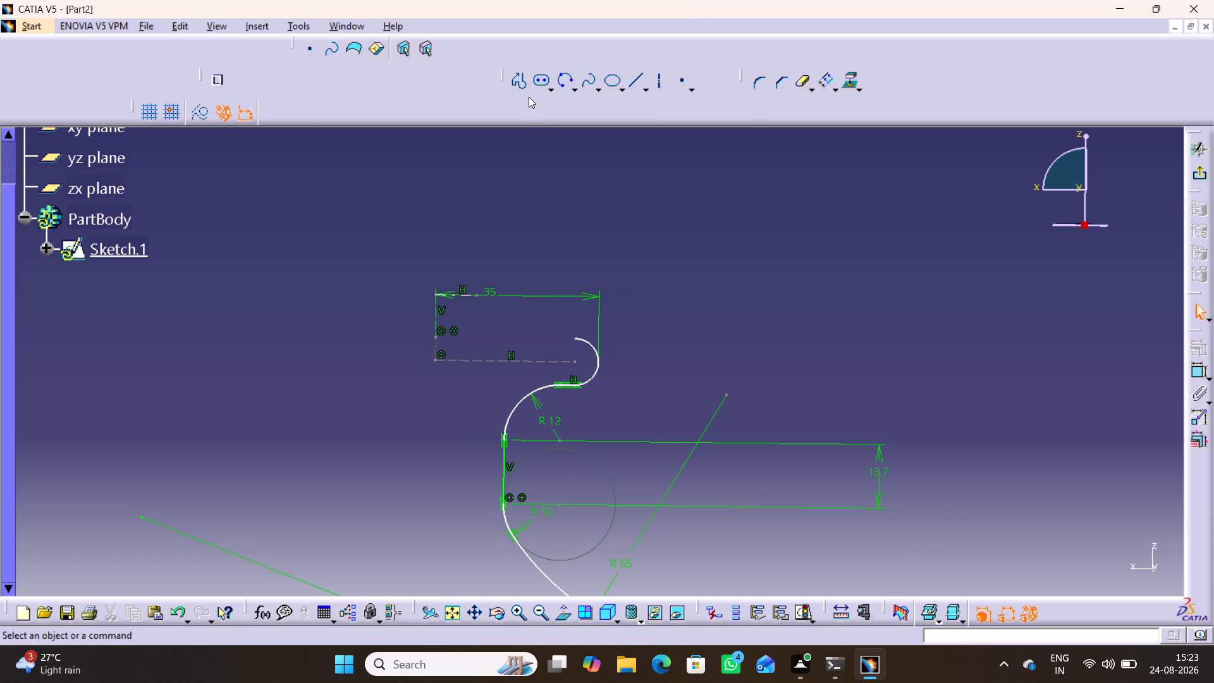
Draw a horizontal line about 21 mm long from the outer end of the short axis line to above the rim arc's upper end.
{"action": "left_click", "coordinate": [637, 81]}
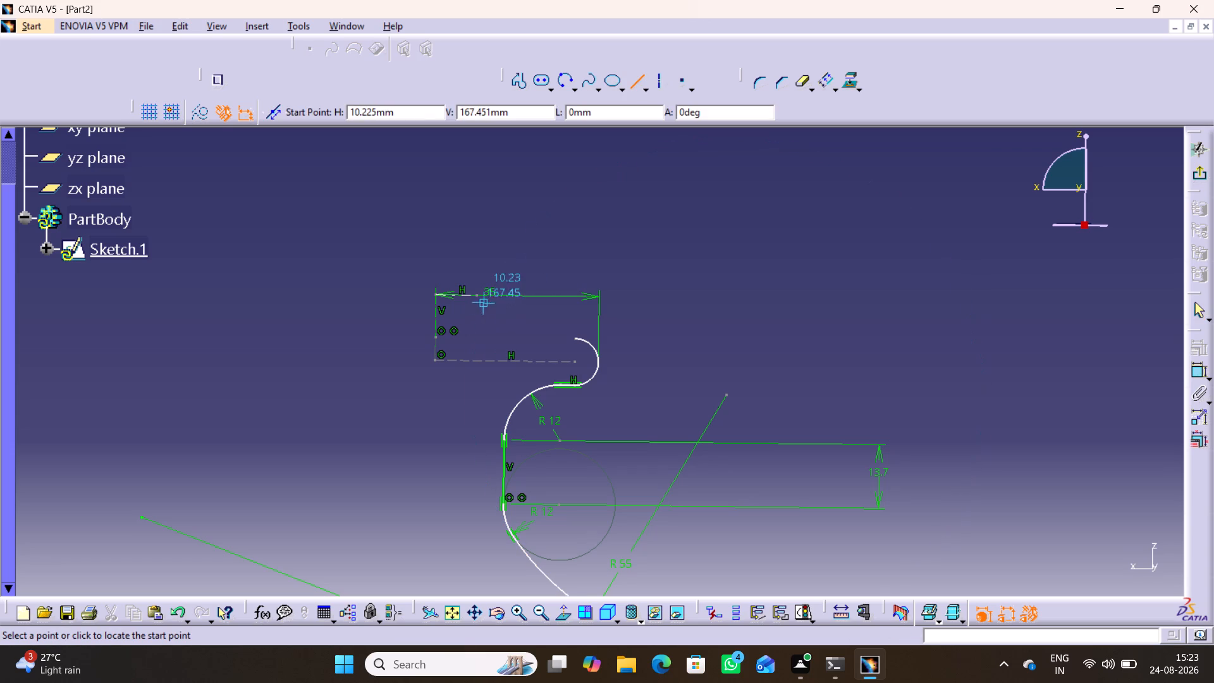
{"action": "left_click", "coordinate": [475, 295]}
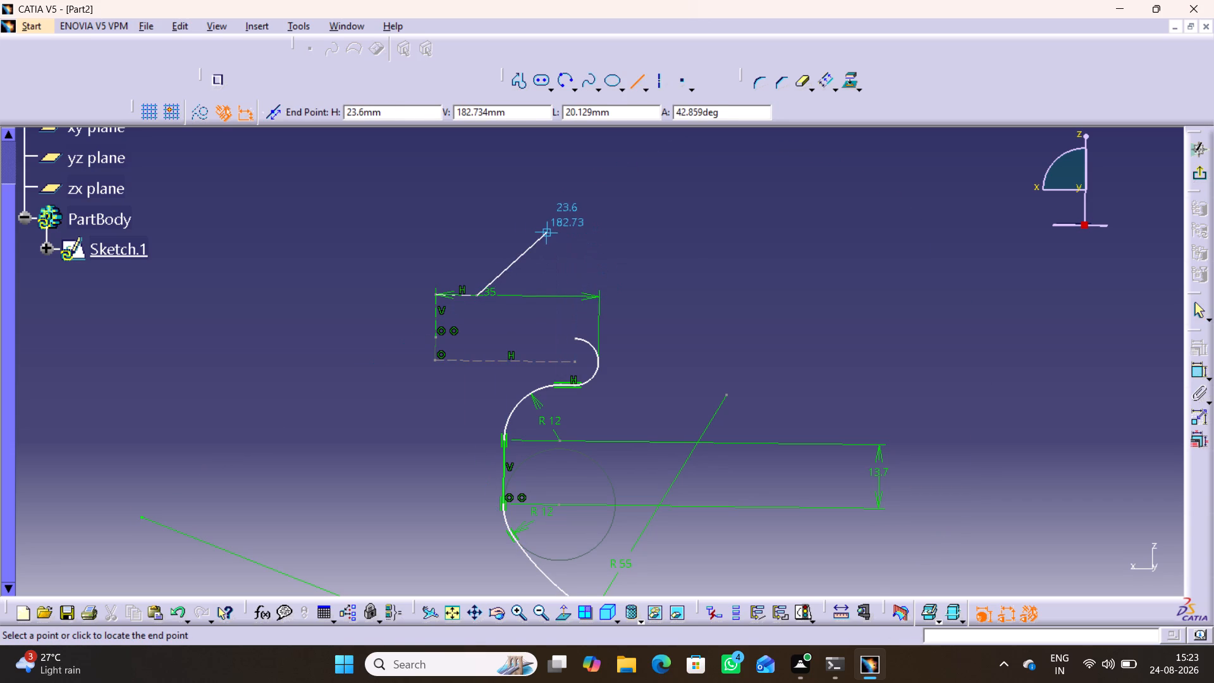
{"action": "left_click", "coordinate": [576, 296]}
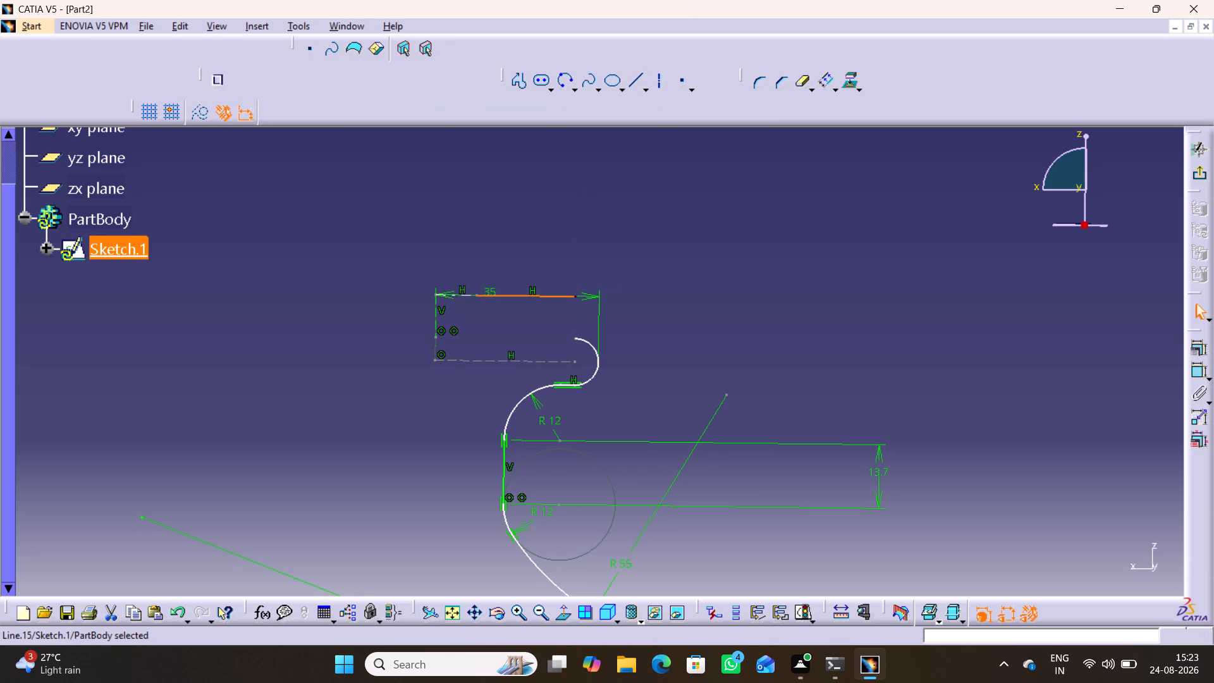
{"action": "left_click", "coordinate": [610, 206]}
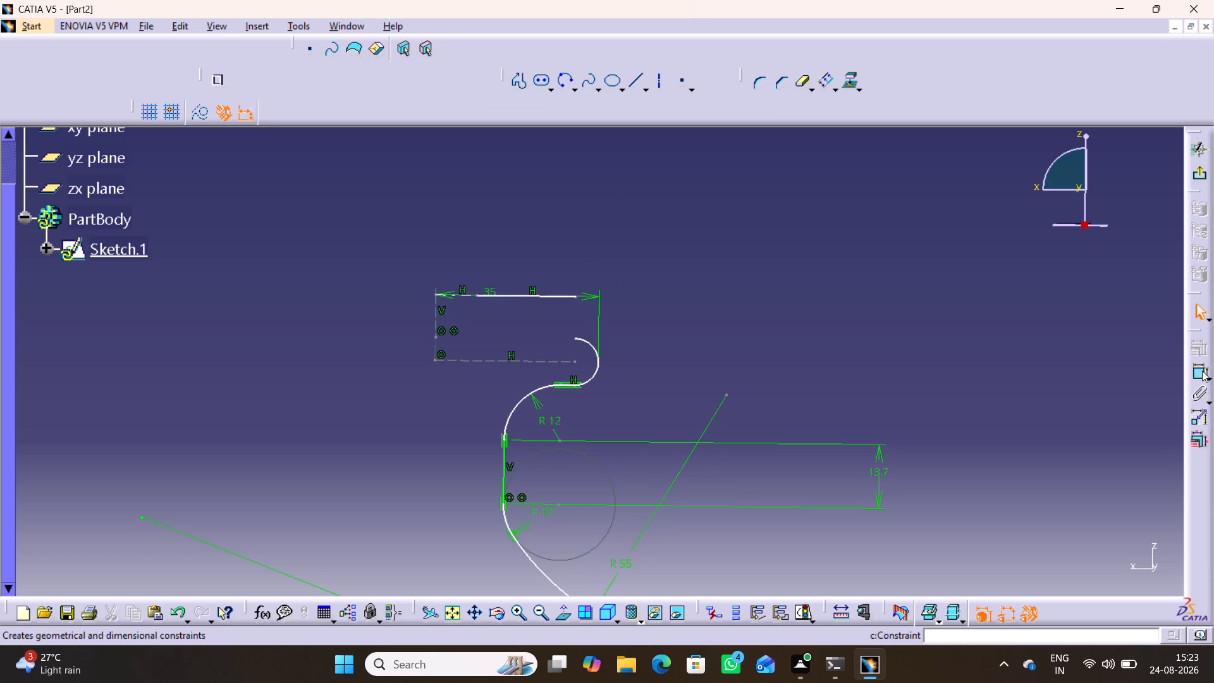
Make the outer end of the new horizontal line coincident with the upper endpoint of the rim arc.
{"action": "left_click", "coordinate": [1202, 371]}
{"action": "left_click", "coordinate": [577, 295]}
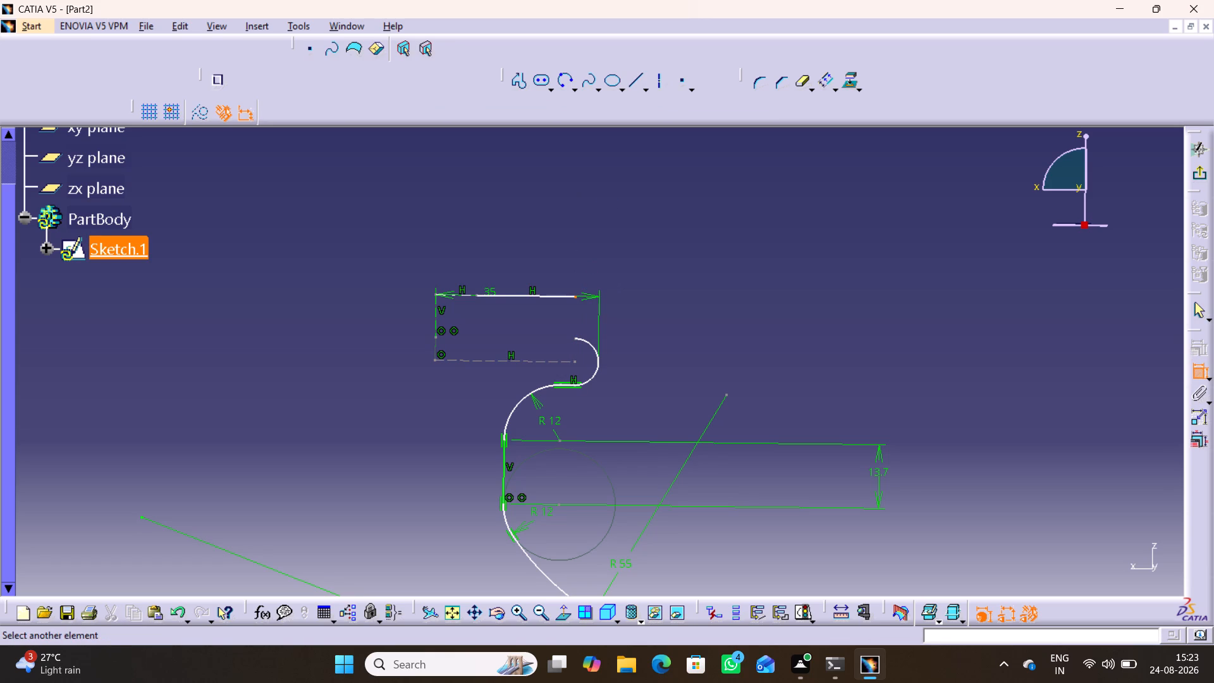
{"action": "left_click", "coordinate": [574, 339]}
{"action": "right_click", "coordinate": [646, 256]}
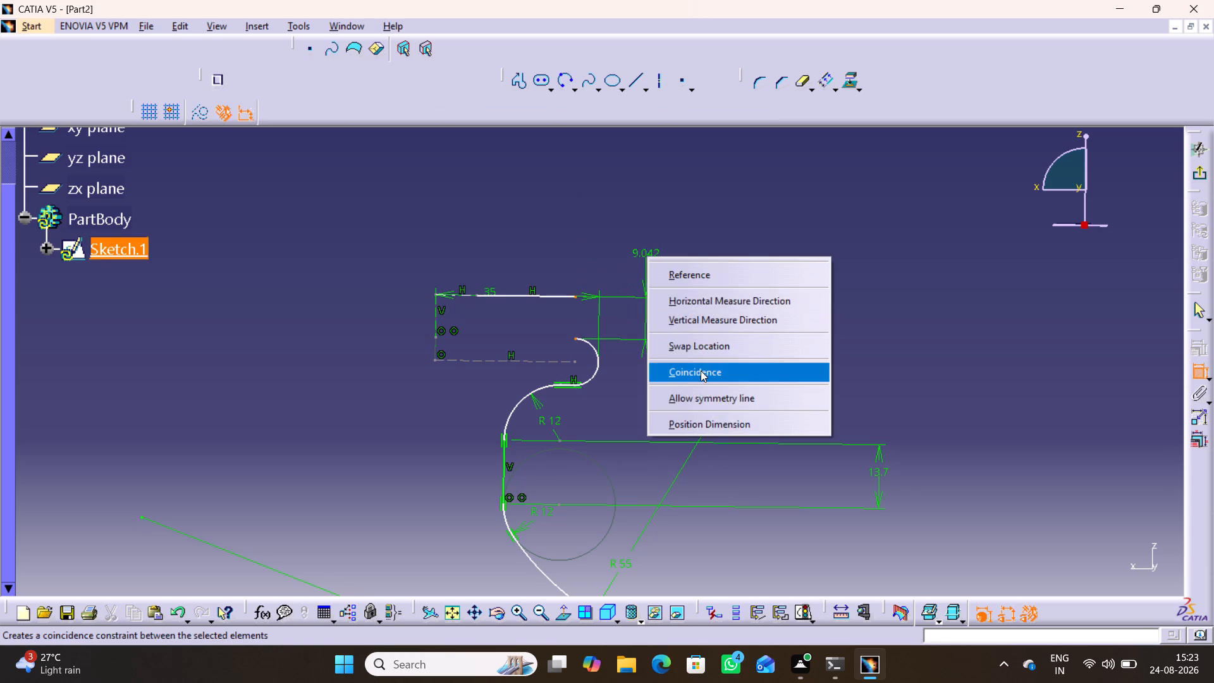
{"action": "left_click", "coordinate": [701, 371]}
{"action": "left_click", "coordinate": [685, 298]}
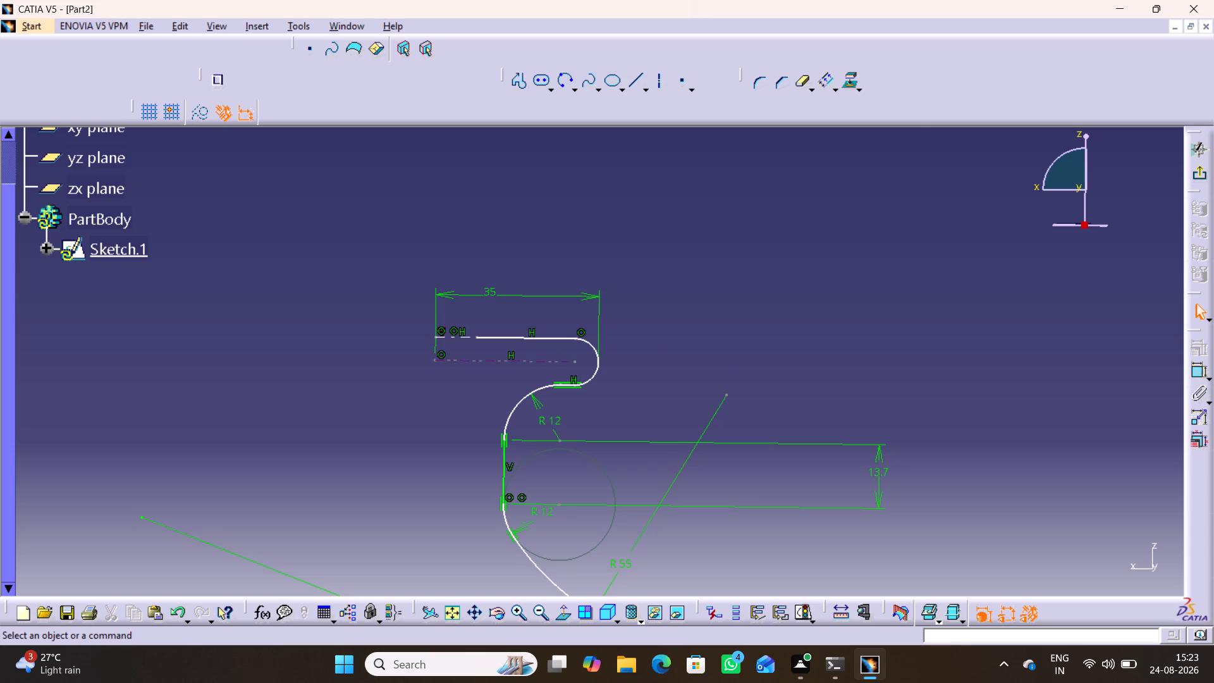
Dimension the radius of the rim's outer arc.
{"action": "left_click", "coordinate": [598, 369]}
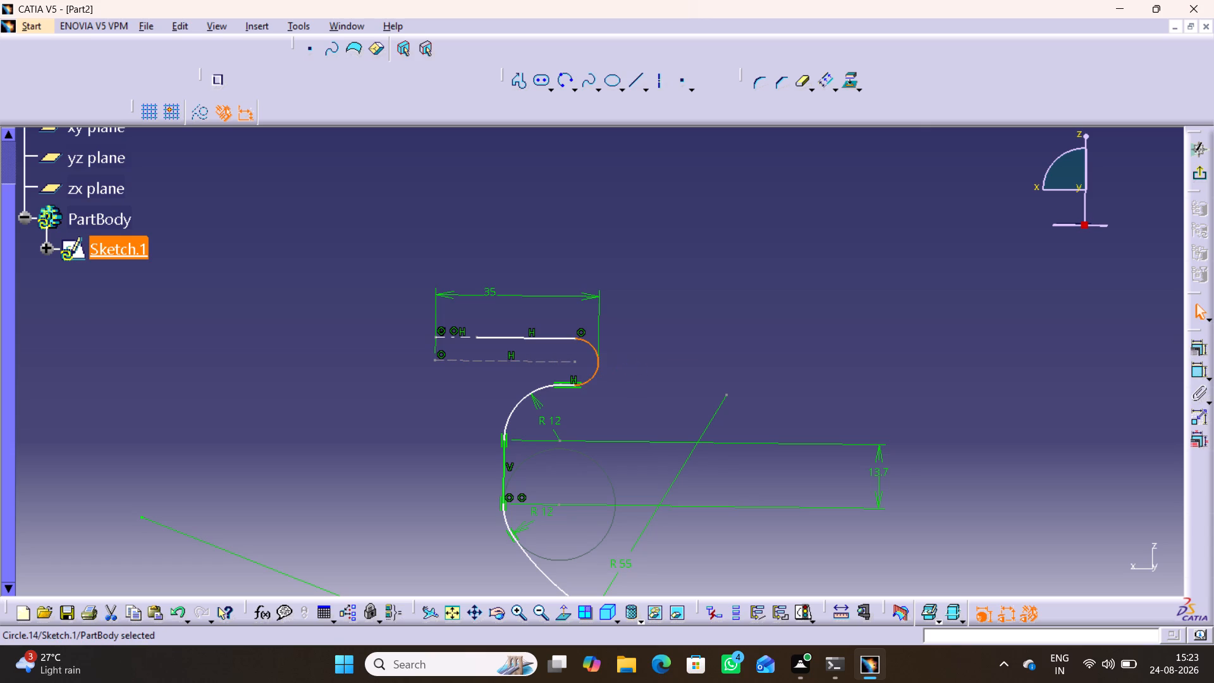
{"action": "double_click", "coordinate": [1196, 368]}
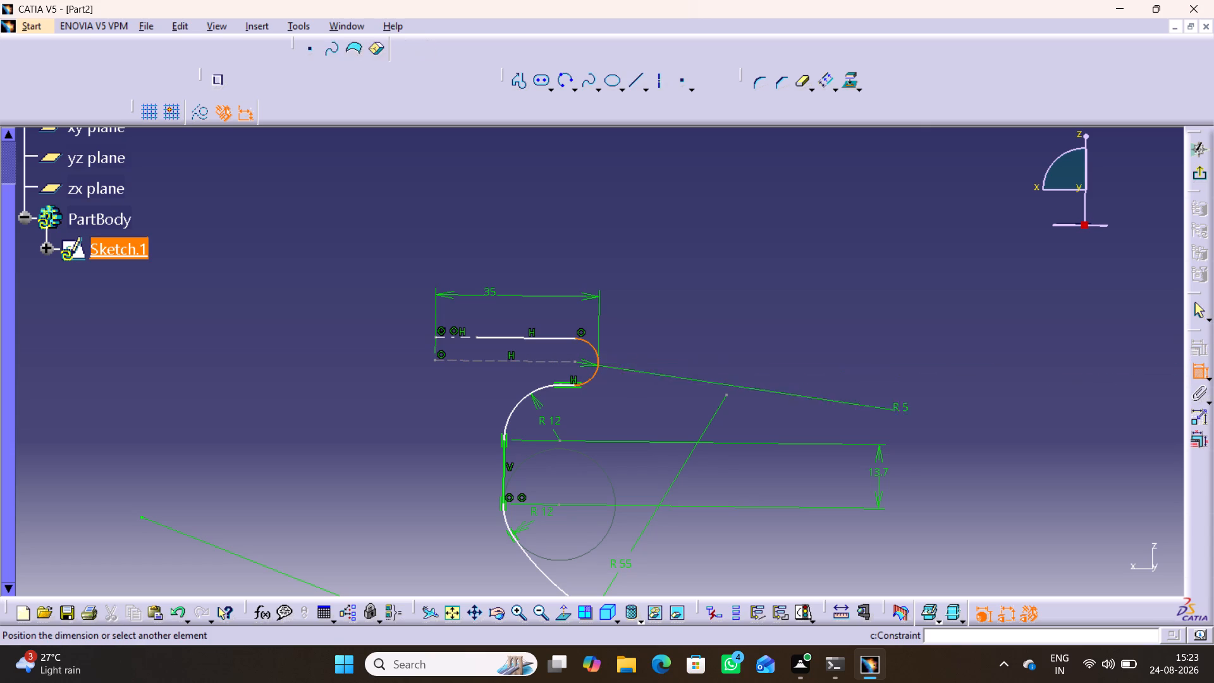
{"action": "left_click", "coordinate": [675, 367]}
{"action": "left_click", "coordinate": [735, 326]}
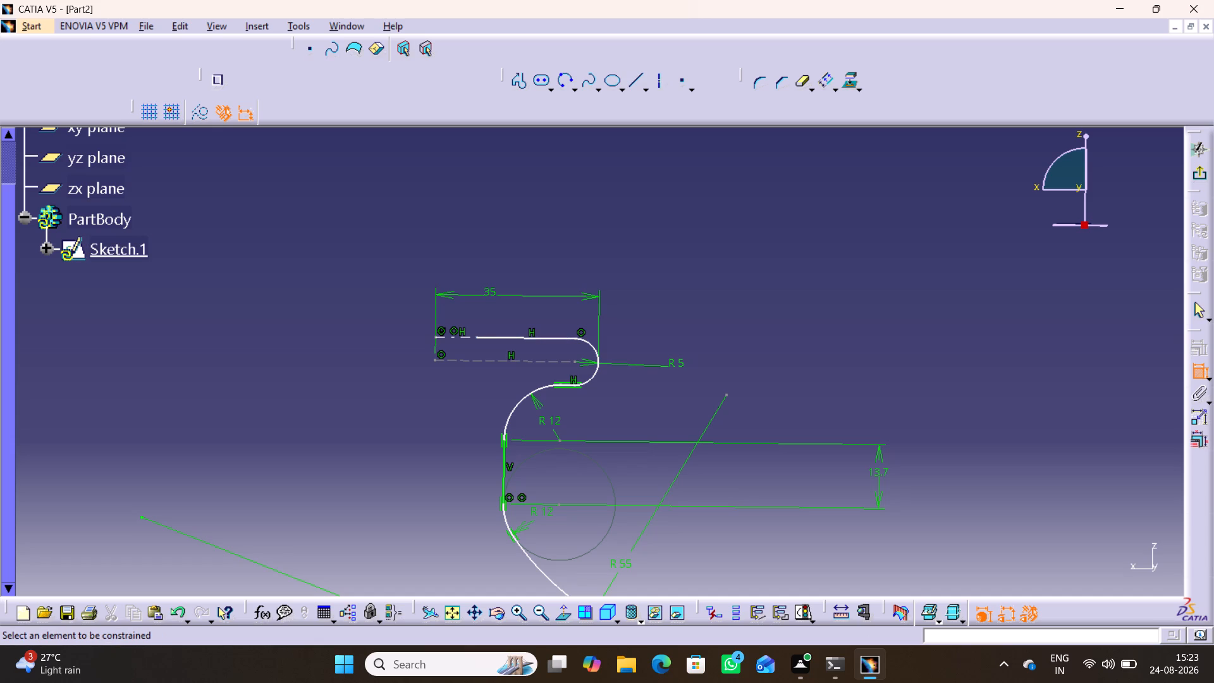
Dimension the horizontal distance from the rim's outer arc to the inner end of the top line as 15.5 mm.
{"action": "left_click", "coordinate": [597, 374]}
{"action": "left_click", "coordinate": [476, 338]}
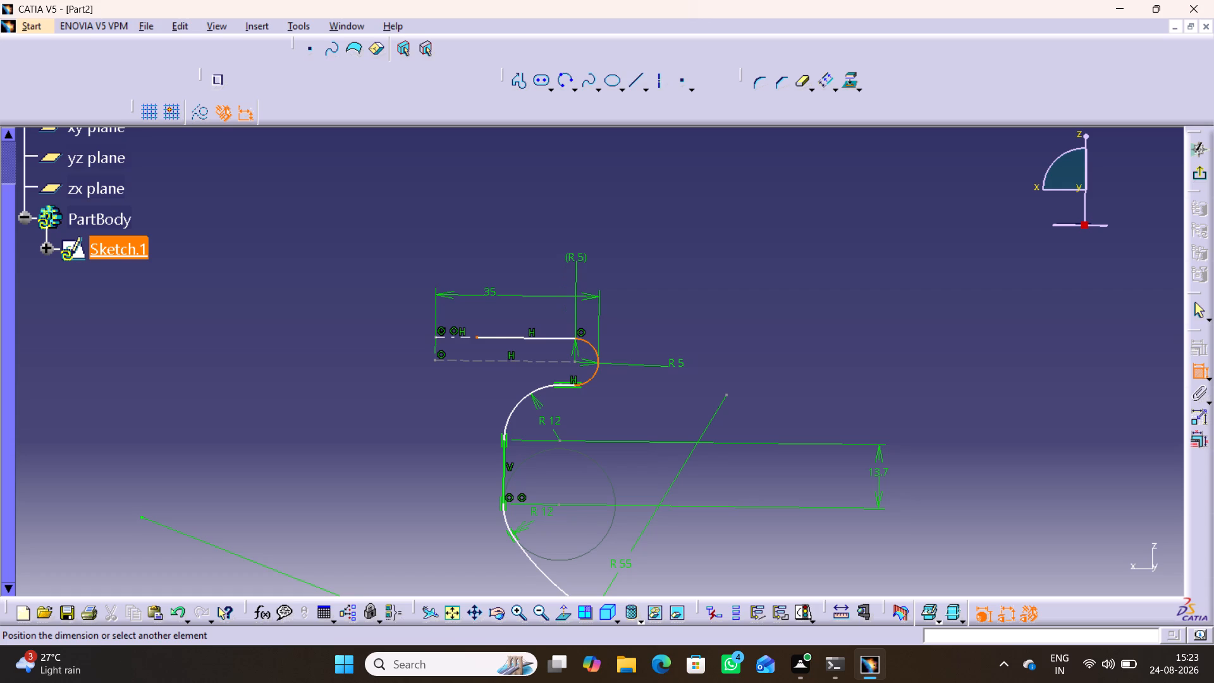
{"action": "right_click", "coordinate": [537, 312]}
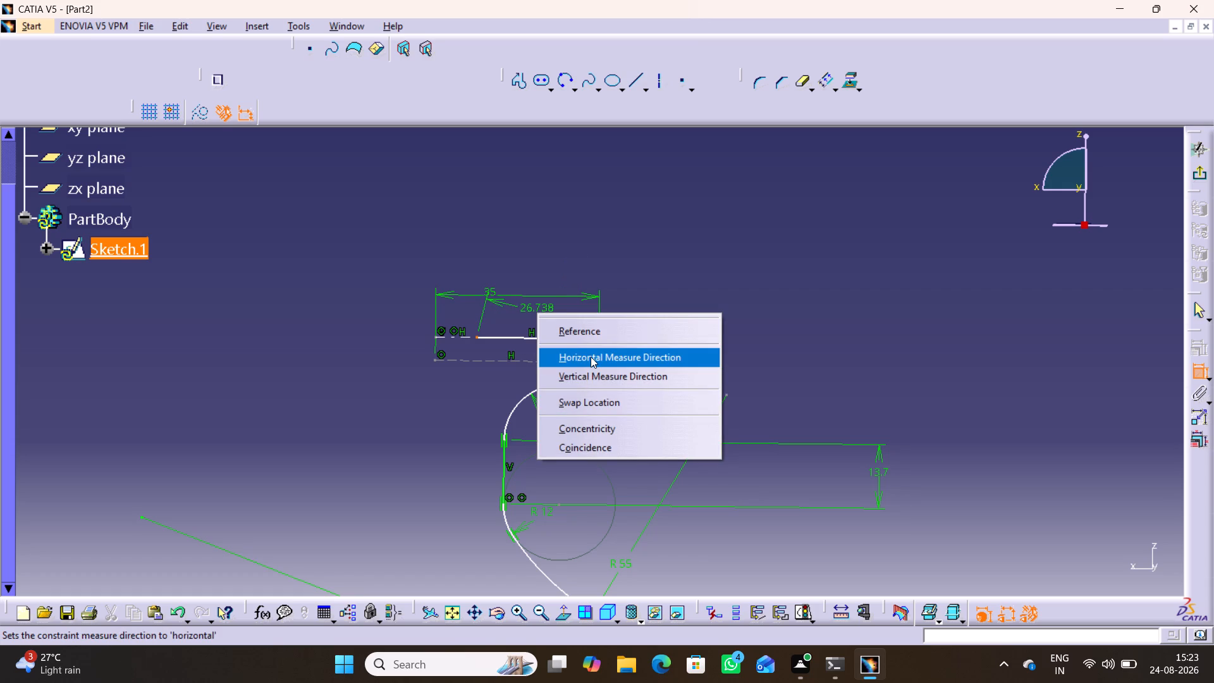
{"action": "left_click", "coordinate": [591, 357]}
{"action": "left_click", "coordinate": [532, 316]}
{"action": "double_click", "coordinate": [520, 314]}
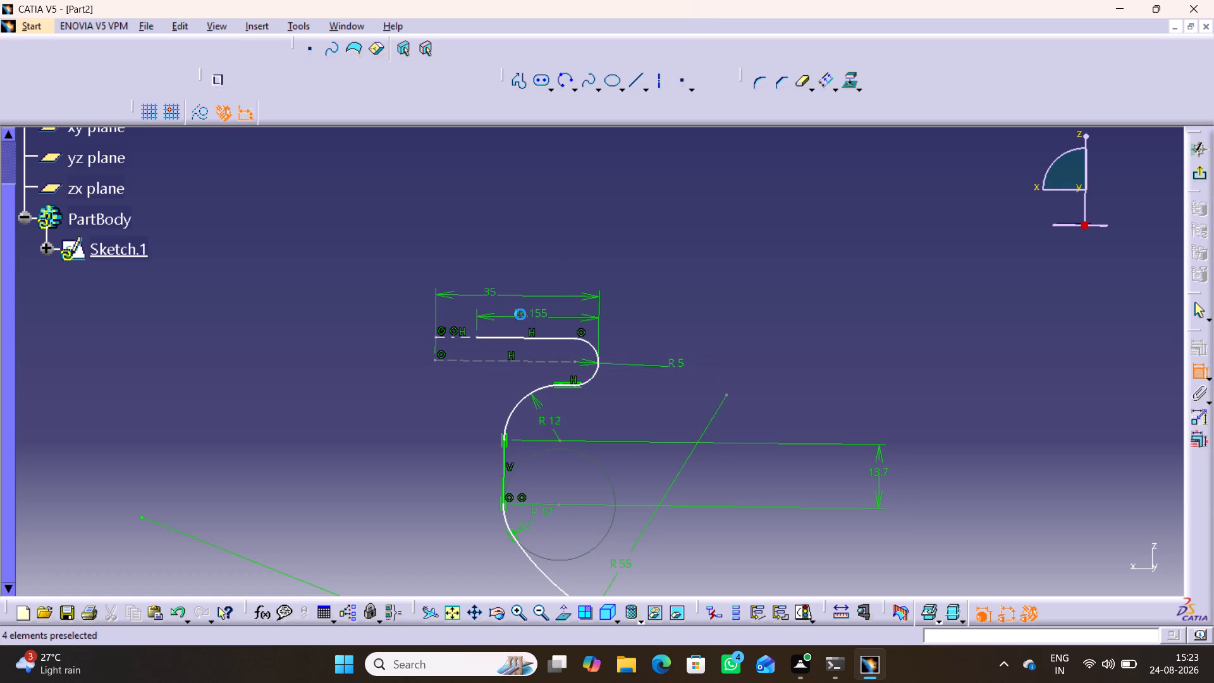
{"action": "type", "text": "15.5"}
{"action": "key", "text": "Return"}
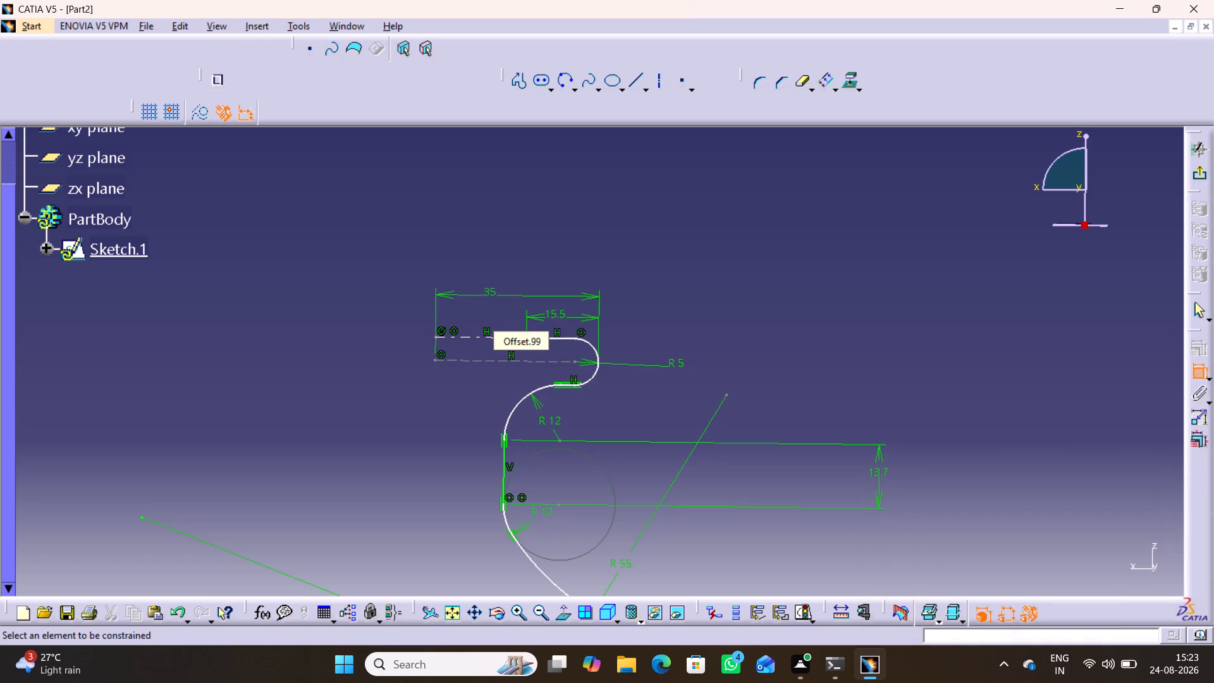
{"action": "left_click", "coordinate": [855, 259]}
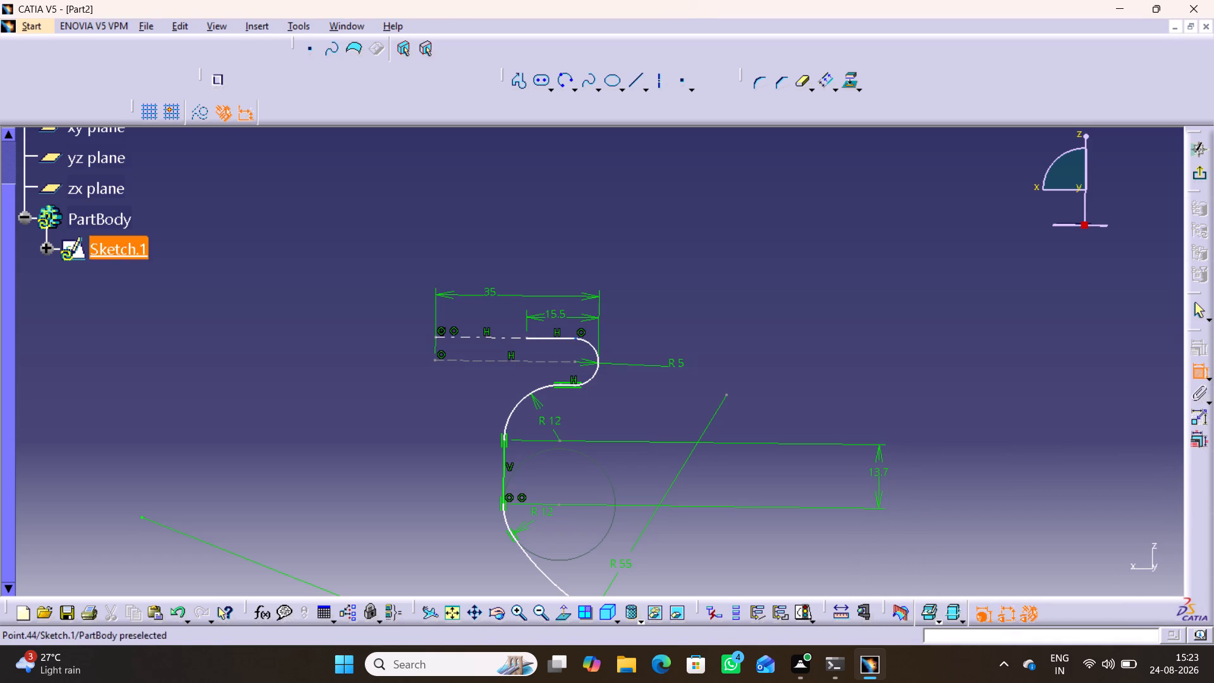
Dimension the profile's overall height between the top axis line and the base line.
{"action": "left_click", "coordinate": [445, 336]}
{"action": "middle_click_drag", "start_coordinate": [708, 558], "coordinate": [757, 288]}
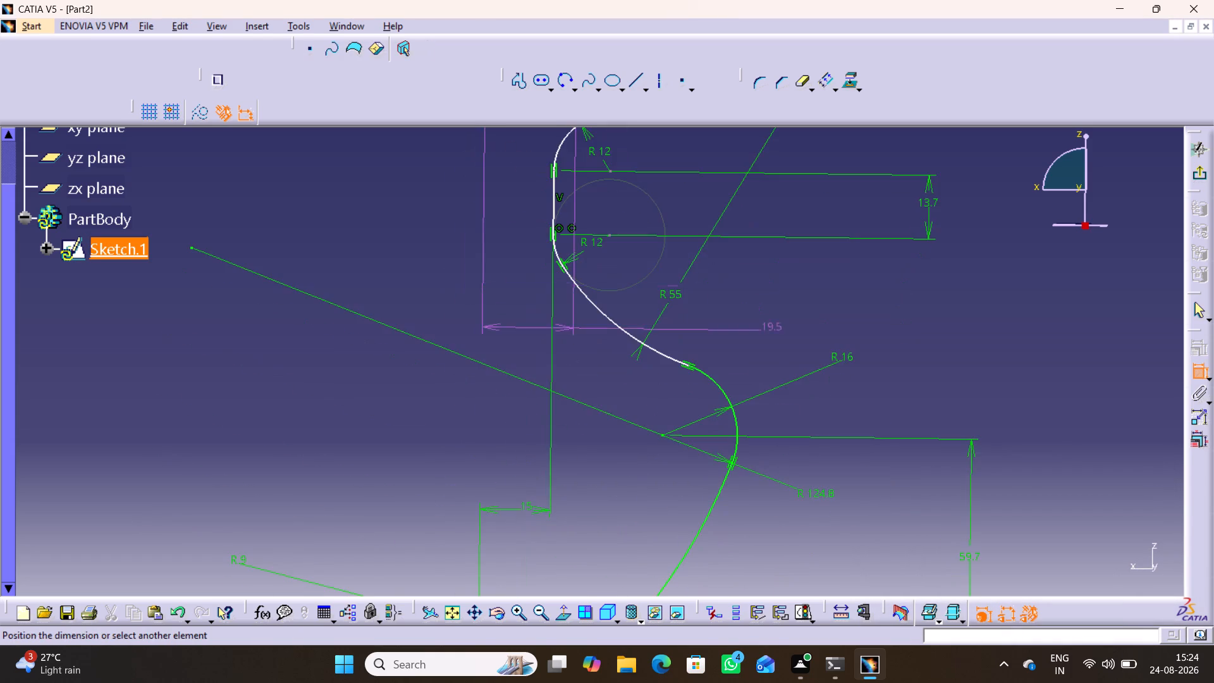
{"action": "middle_click_drag", "start_coordinate": [785, 505], "coordinate": [776, 218]}
{"action": "middle_click_drag", "start_coordinate": [735, 452], "coordinate": [743, 317]}
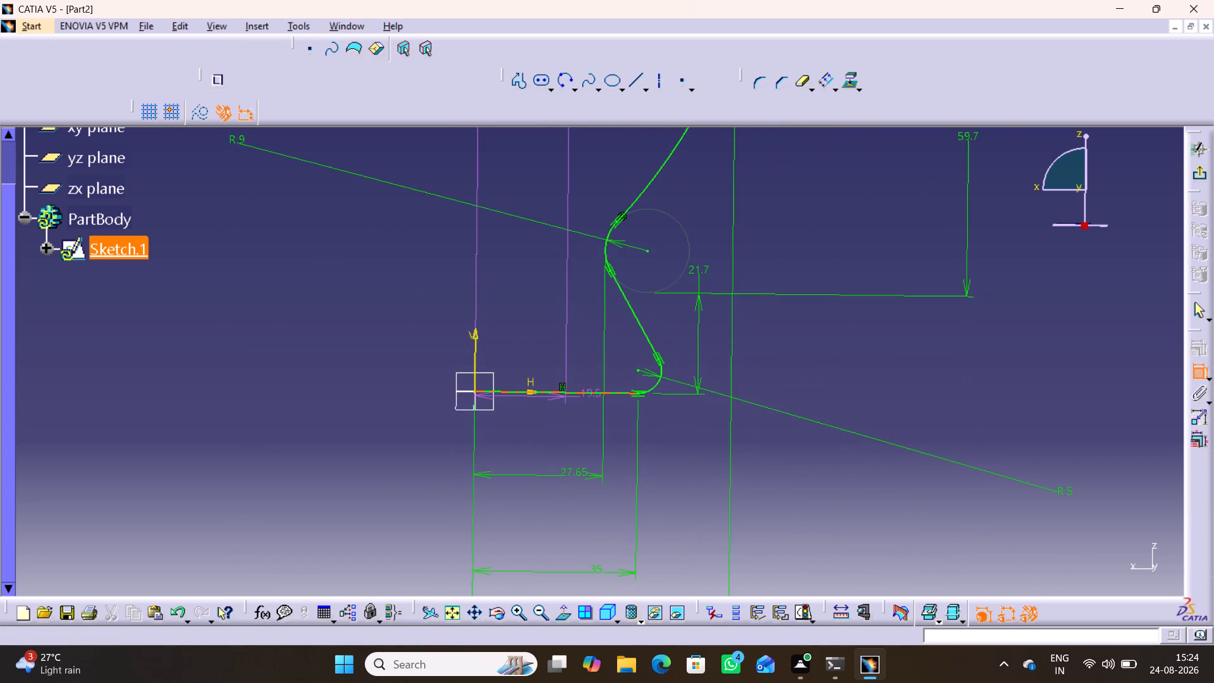
{"action": "left_click", "coordinate": [586, 395]}
{"action": "middle_click_drag", "start_coordinate": [947, 220], "coordinate": [775, 358]}
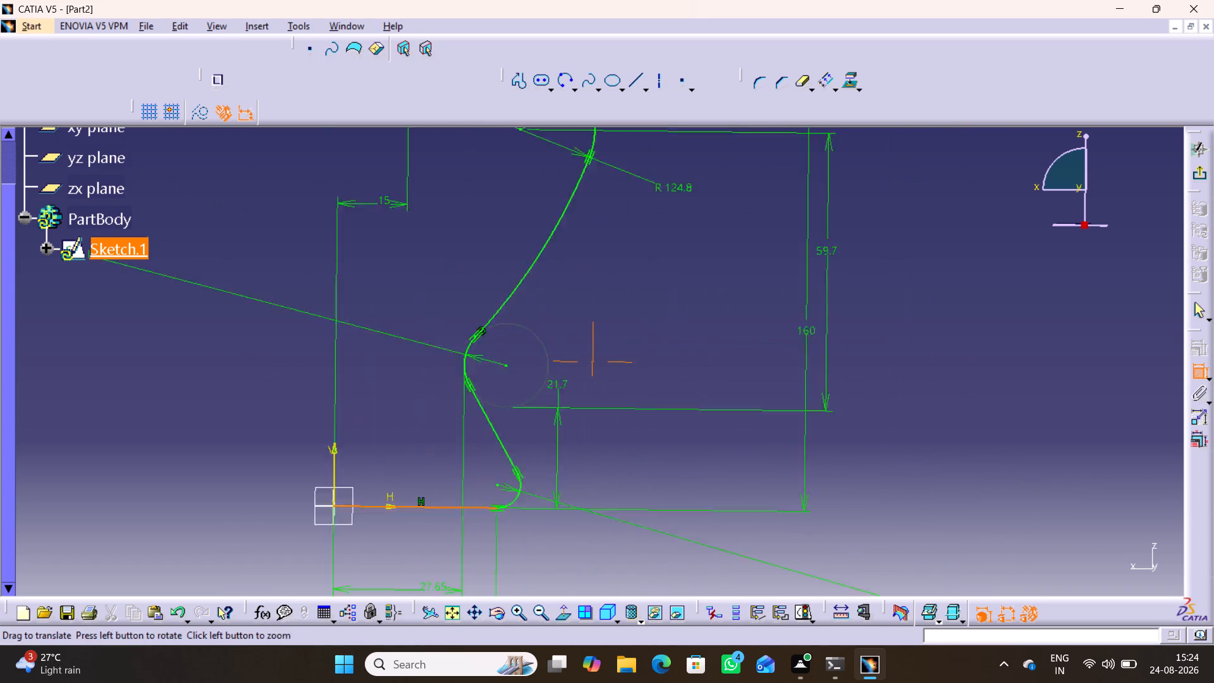
{"action": "middle_click_drag", "start_coordinate": [775, 358], "coordinate": [670, 436]}
{"action": "middle_click_drag", "start_coordinate": [794, 222], "coordinate": [665, 398]}
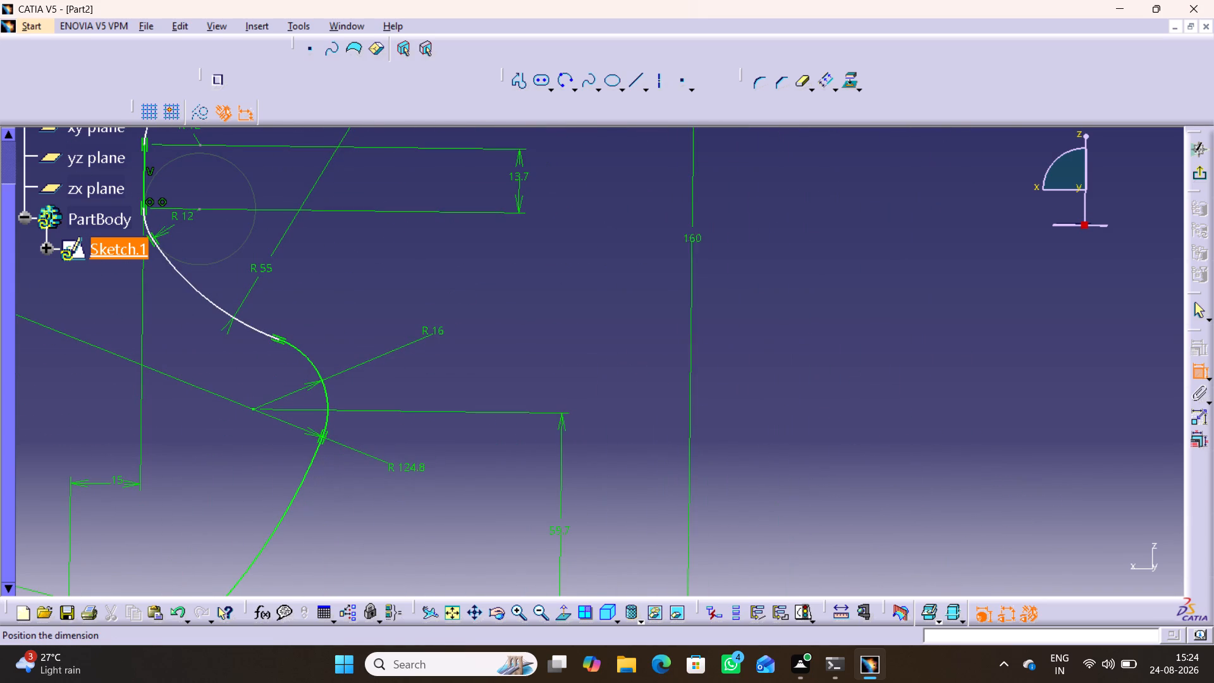
{"action": "left_click", "coordinate": [691, 241]}
{"action": "left_click", "coordinate": [788, 244]}
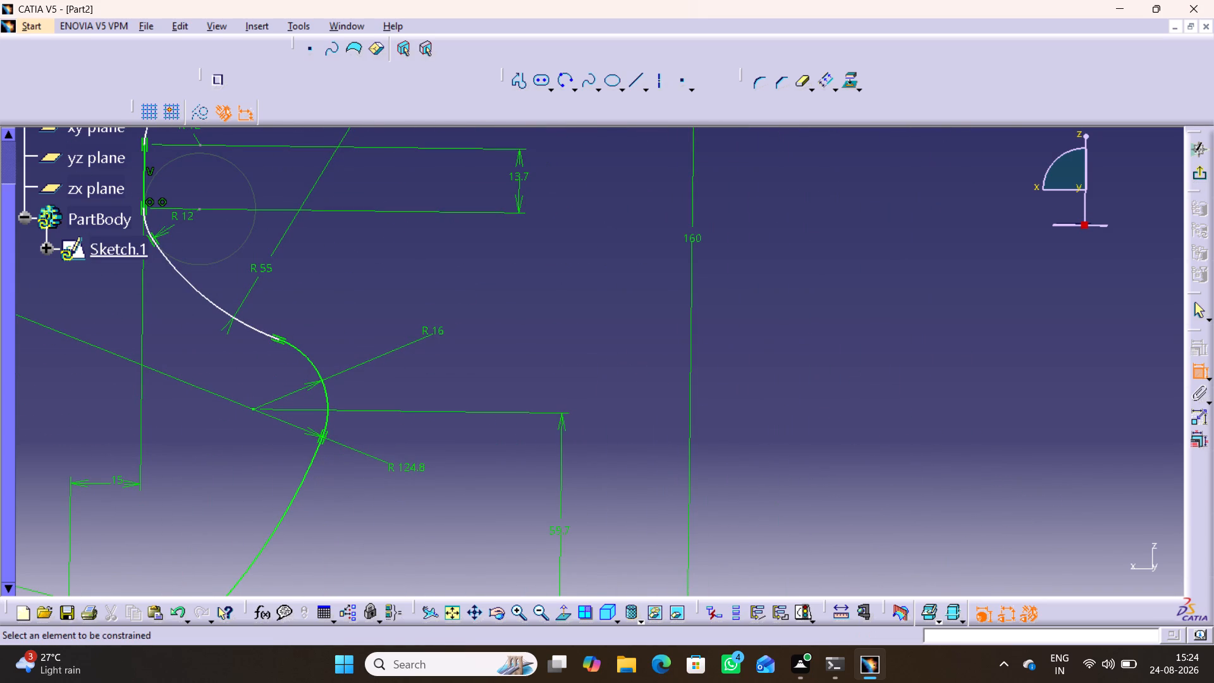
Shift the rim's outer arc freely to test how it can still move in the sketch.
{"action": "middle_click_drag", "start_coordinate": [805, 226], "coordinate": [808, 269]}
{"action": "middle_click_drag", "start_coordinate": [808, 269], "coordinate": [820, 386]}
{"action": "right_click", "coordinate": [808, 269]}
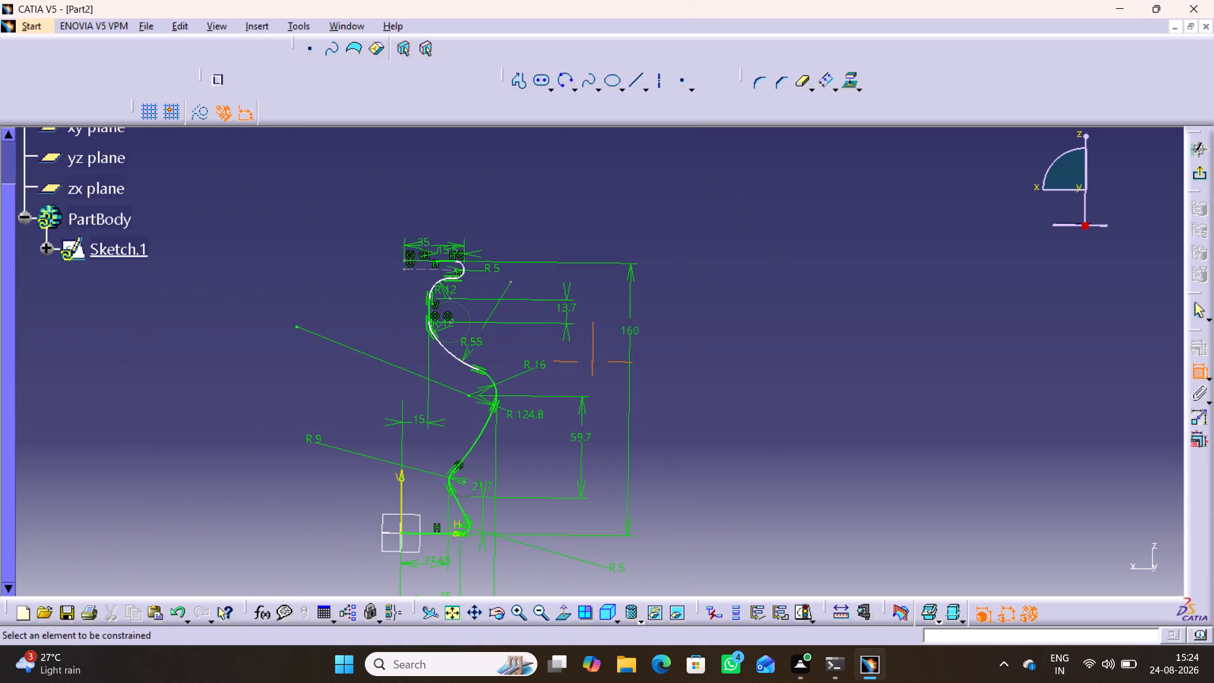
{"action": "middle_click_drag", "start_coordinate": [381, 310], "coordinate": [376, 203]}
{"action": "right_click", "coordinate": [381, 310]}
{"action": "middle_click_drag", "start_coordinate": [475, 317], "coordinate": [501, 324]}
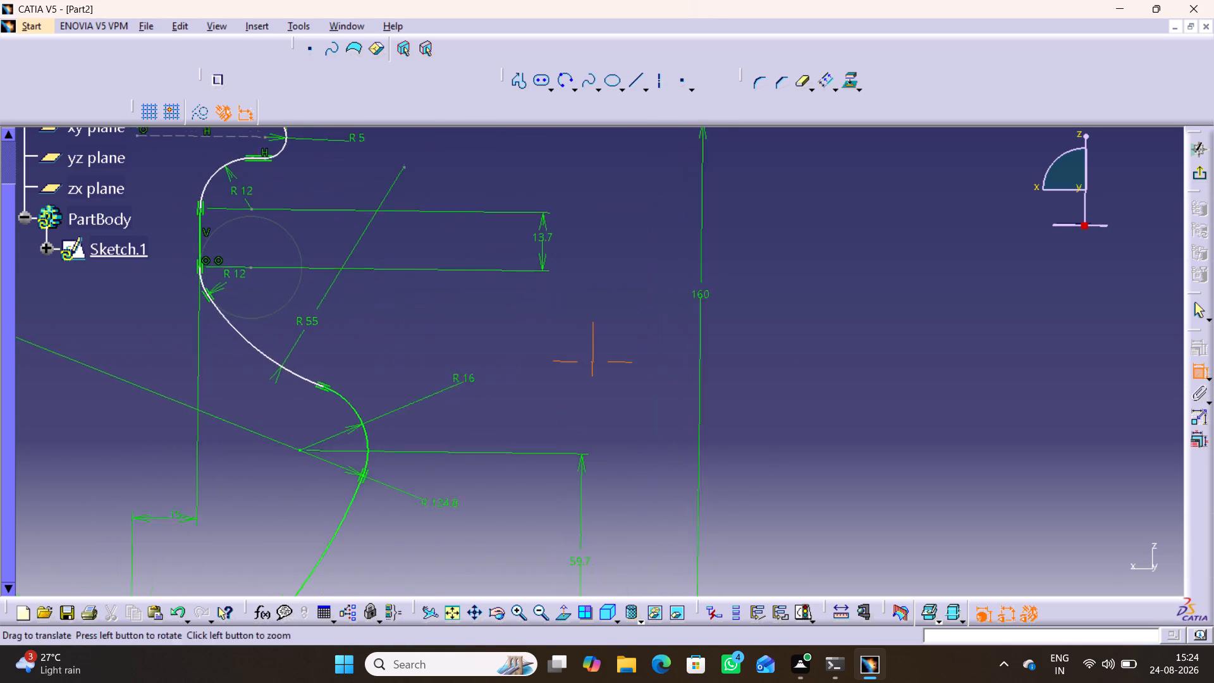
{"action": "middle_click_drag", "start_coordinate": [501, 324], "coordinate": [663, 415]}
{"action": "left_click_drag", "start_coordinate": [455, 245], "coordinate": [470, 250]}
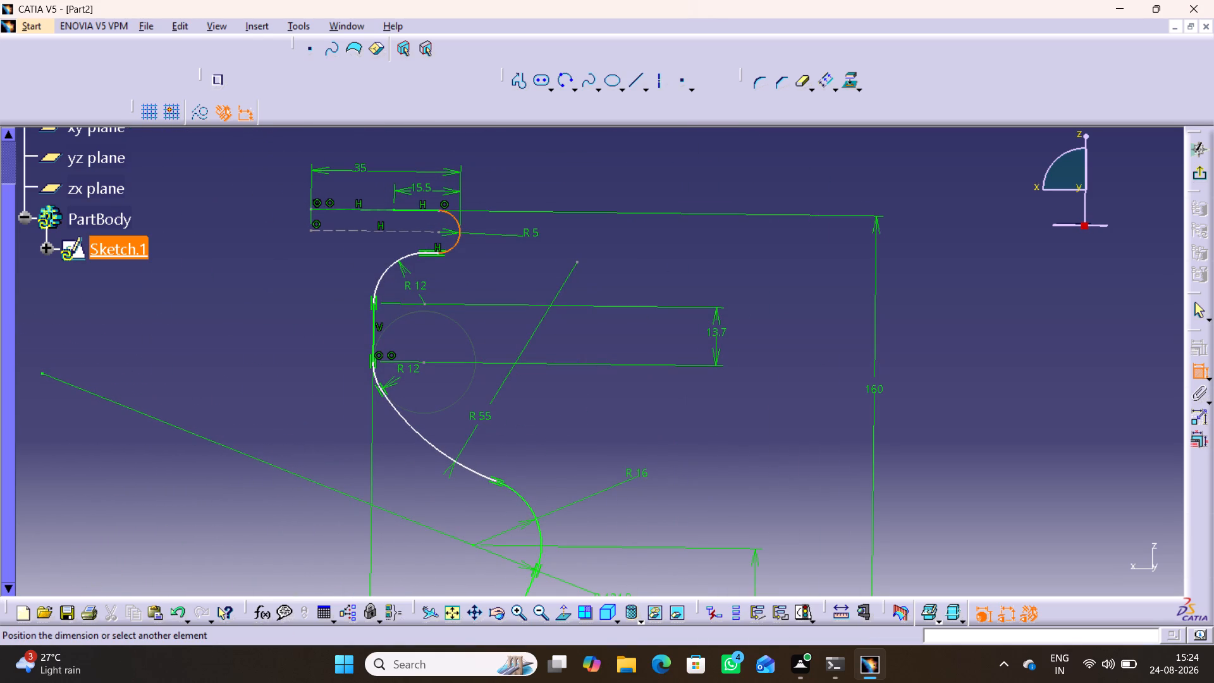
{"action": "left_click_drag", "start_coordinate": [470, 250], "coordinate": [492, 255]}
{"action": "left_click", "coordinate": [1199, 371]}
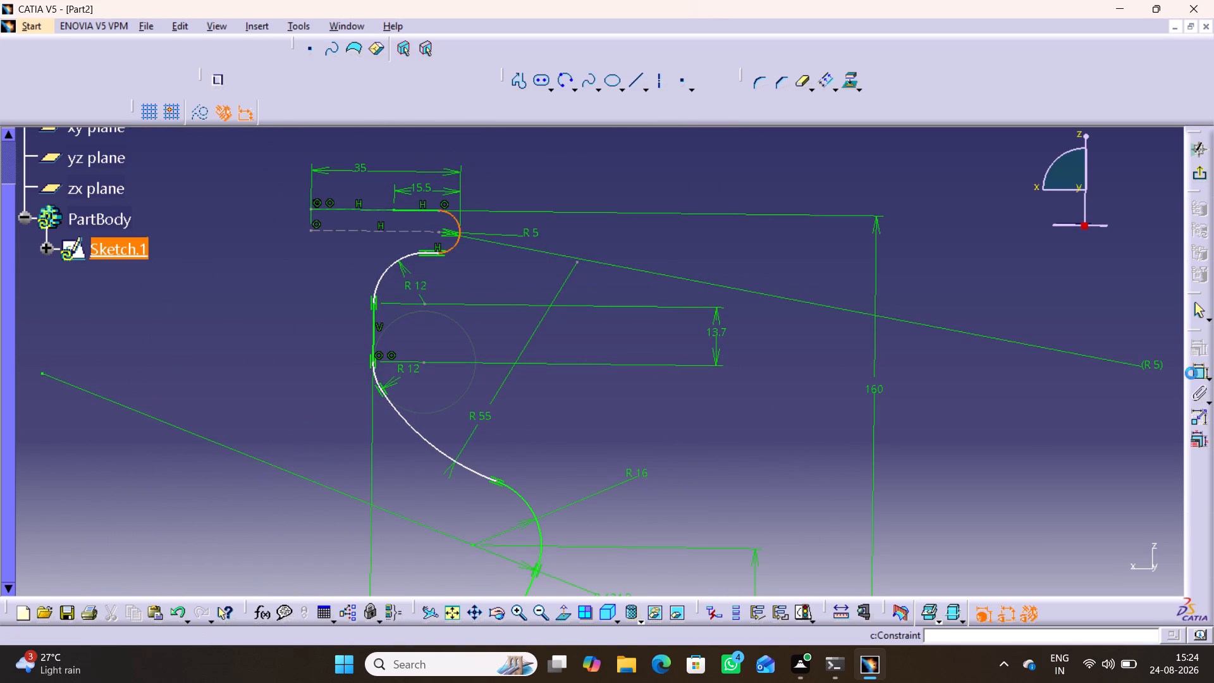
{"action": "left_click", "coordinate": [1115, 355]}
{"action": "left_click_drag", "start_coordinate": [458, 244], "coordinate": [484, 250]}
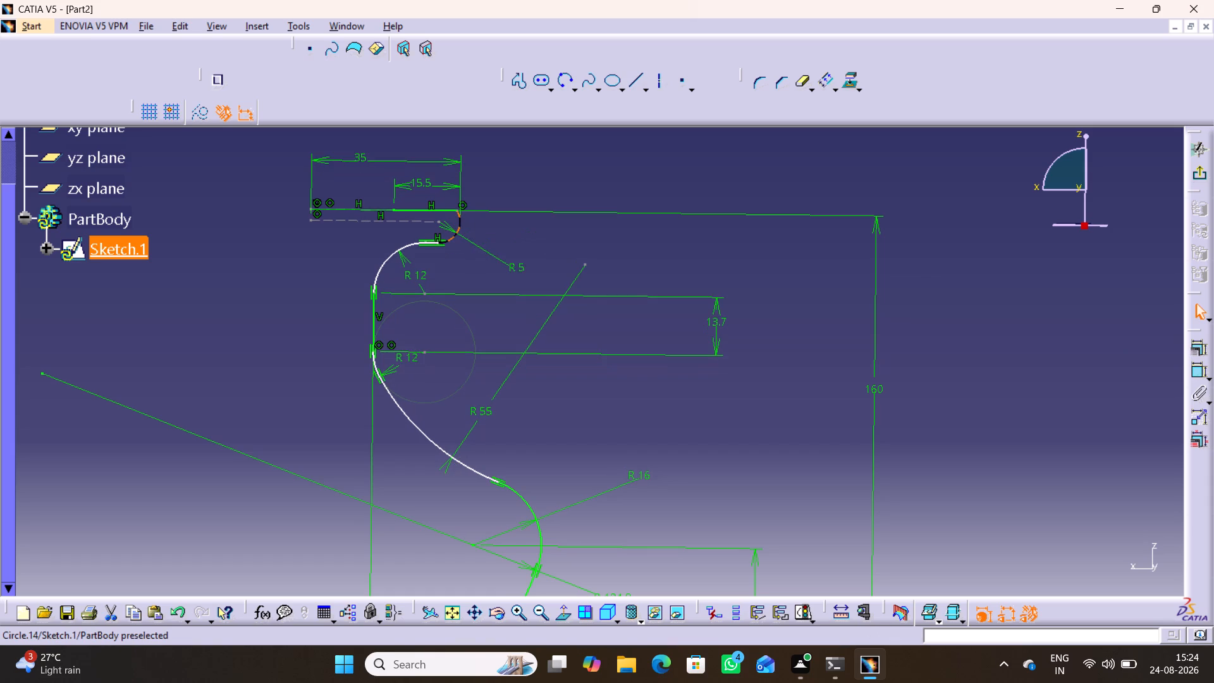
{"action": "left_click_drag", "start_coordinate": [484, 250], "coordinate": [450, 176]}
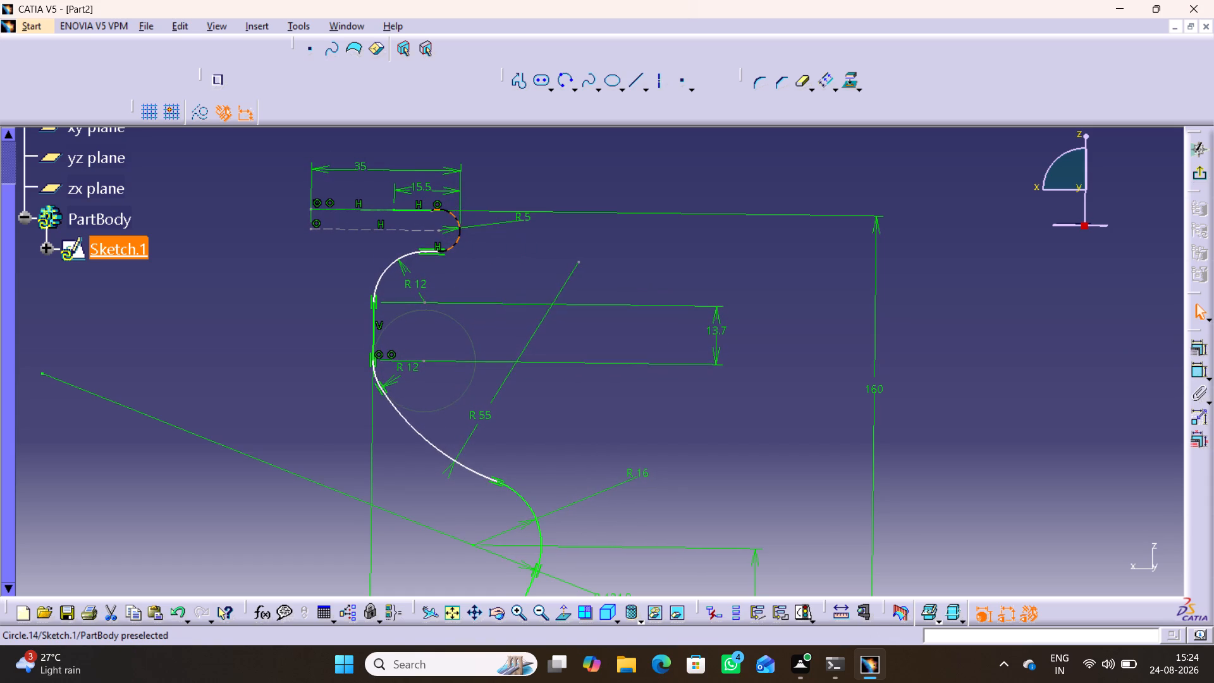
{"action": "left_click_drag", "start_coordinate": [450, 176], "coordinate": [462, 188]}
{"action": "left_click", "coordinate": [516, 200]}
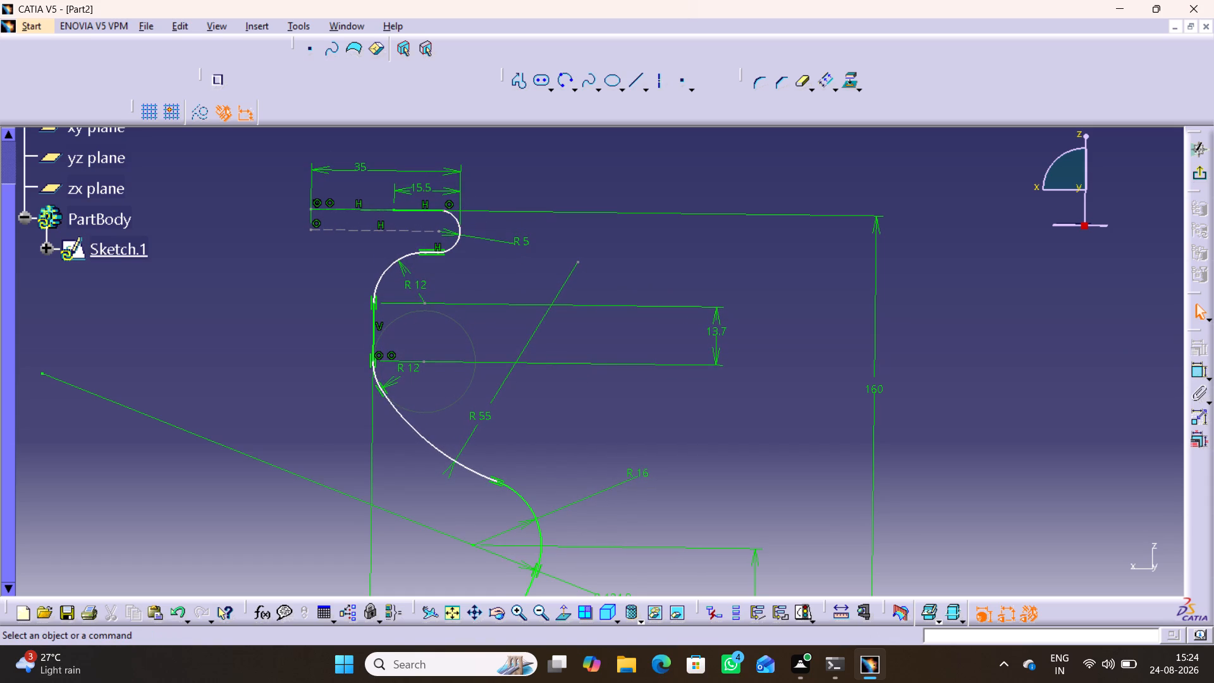
Make the solid top line tangent to the rim's outer arc.
{"action": "left_click", "coordinate": [1198, 369]}
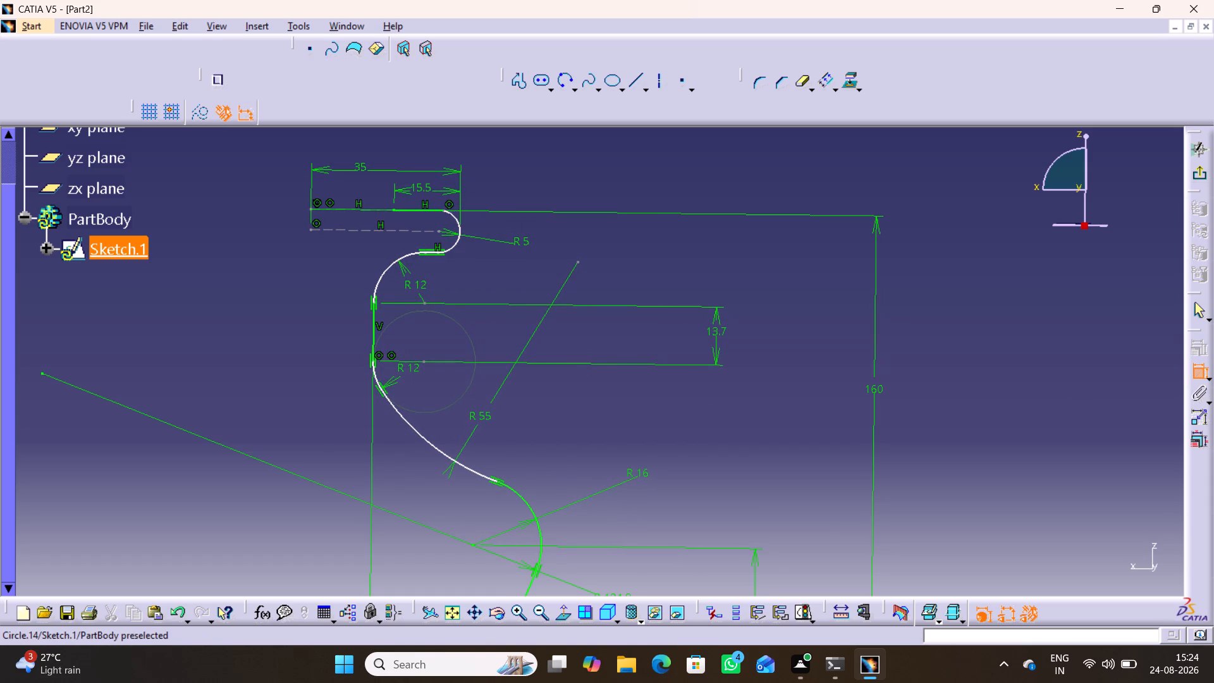
{"action": "left_click", "coordinate": [454, 217]}
{"action": "left_click", "coordinate": [427, 208]}
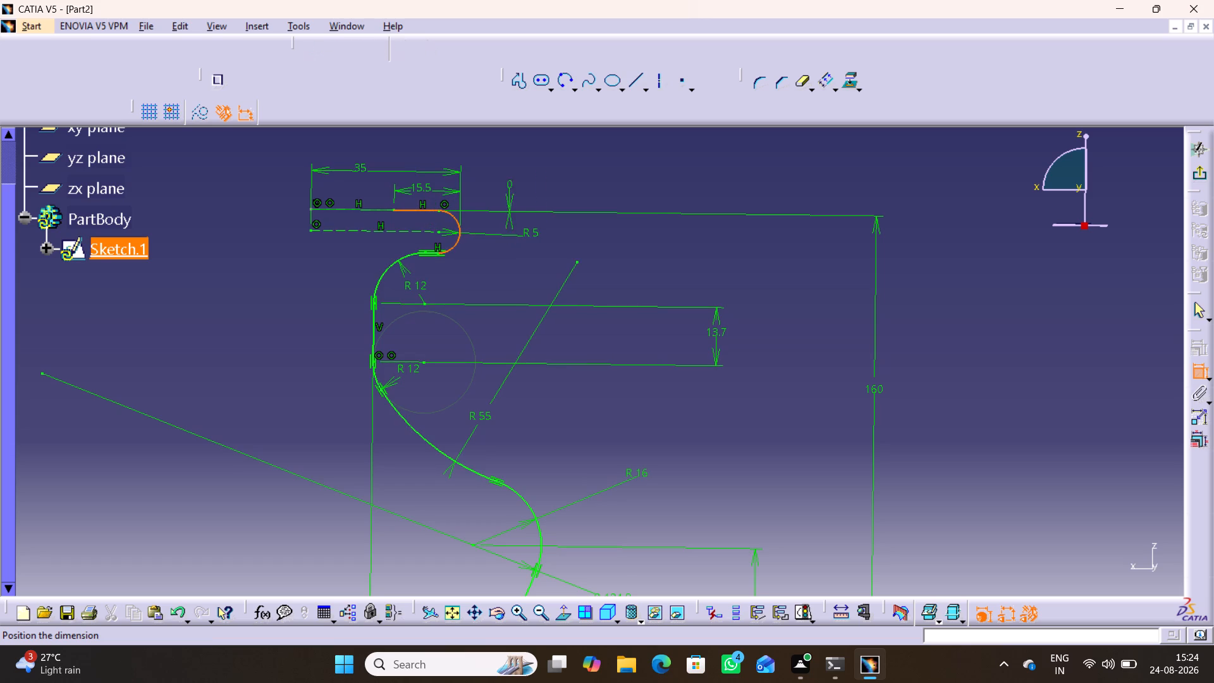
{"action": "right_click", "coordinate": [549, 179]}
{"action": "left_click", "coordinate": [586, 246]}
{"action": "left_click", "coordinate": [669, 249]}
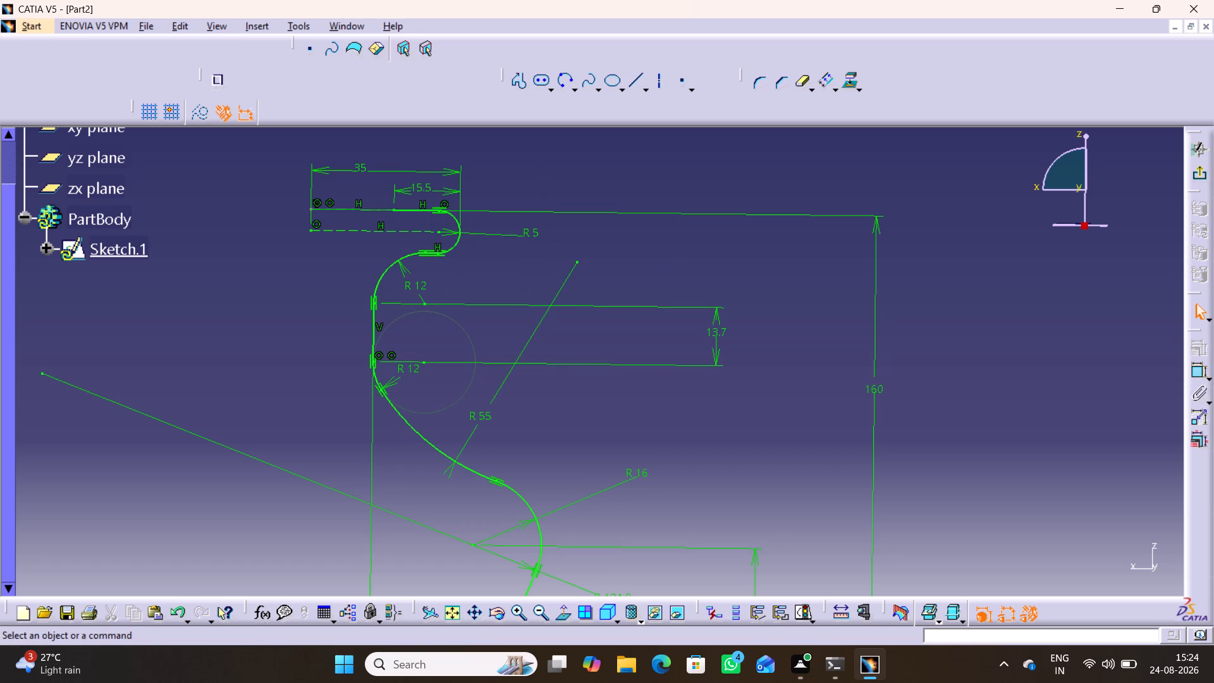
Check the whole half profile from base to rim and exit the sketch.
{"action": "middle_click_drag", "start_coordinate": [665, 447], "coordinate": [707, 328]}
{"action": "middle_click_drag", "start_coordinate": [643, 500], "coordinate": [668, 574]}
{"action": "right_click", "coordinate": [643, 500]}
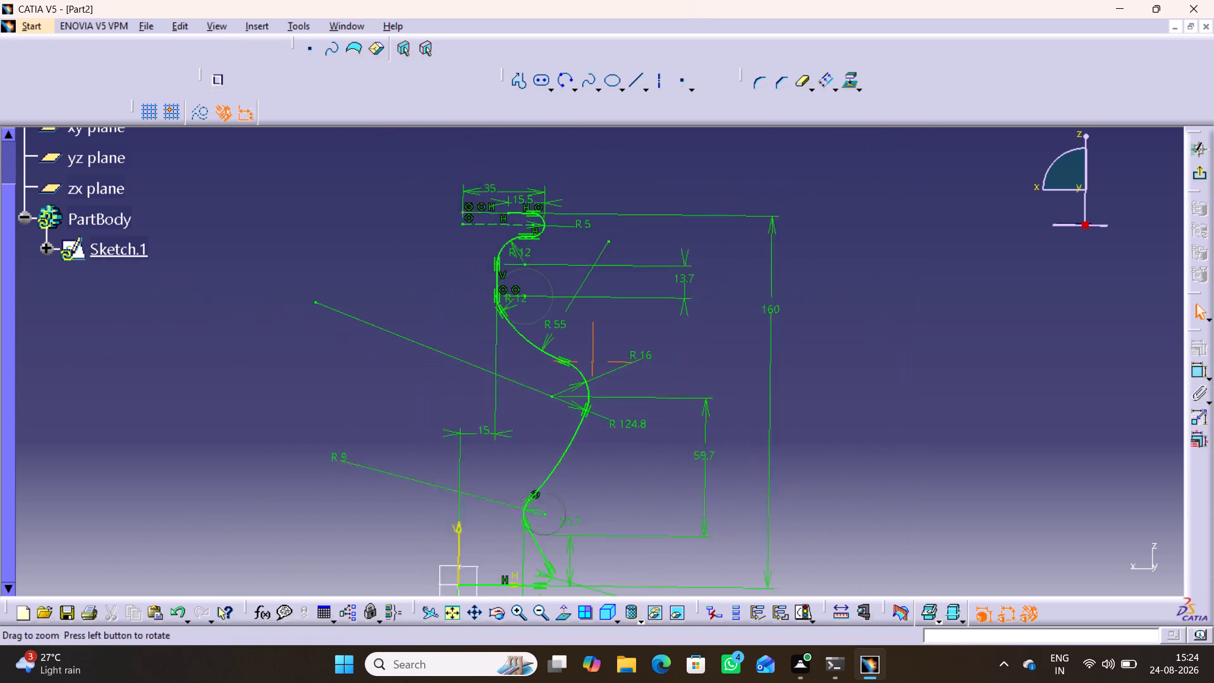
{"action": "middle_click_drag", "start_coordinate": [668, 574], "coordinate": [670, 579]}
{"action": "middle_click", "coordinate": [647, 509]}
{"action": "middle_click_drag", "start_coordinate": [595, 498], "coordinate": [599, 512]}
{"action": "right_click_drag", "start_coordinate": [599, 498], "coordinate": [600, 515]}
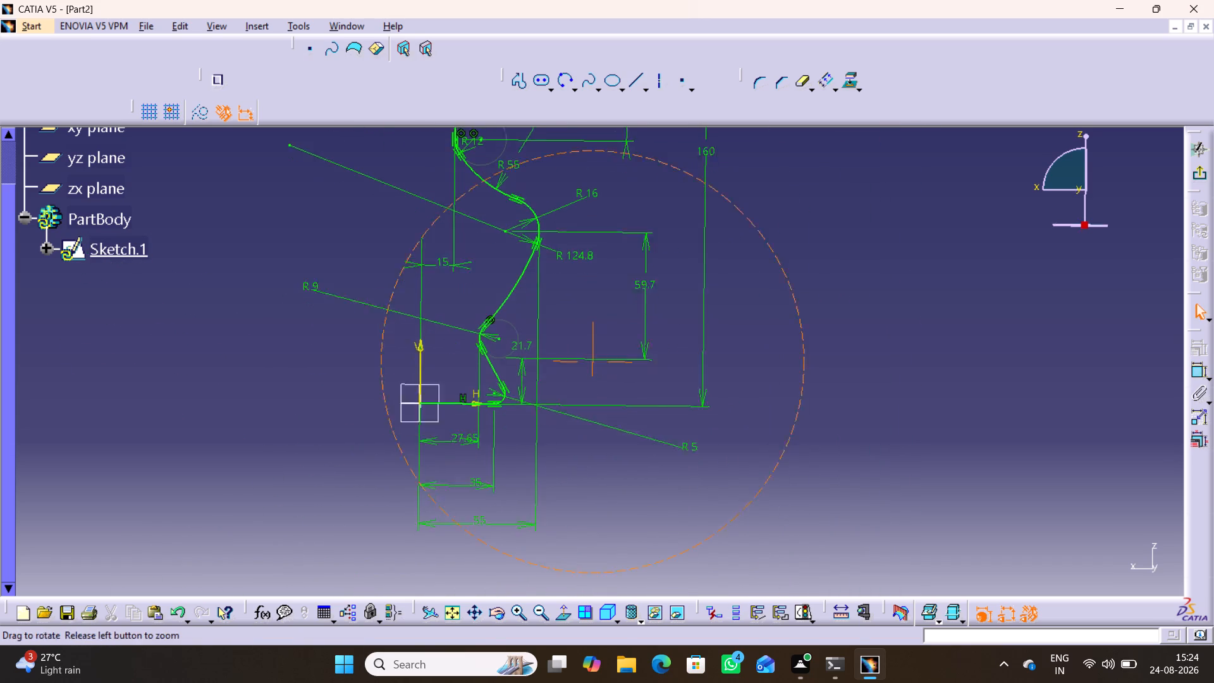
{"action": "middle_click_drag", "start_coordinate": [599, 512], "coordinate": [617, 539]}
{"action": "middle_click_drag", "start_coordinate": [614, 445], "coordinate": [578, 590]}
{"action": "middle_click_drag", "start_coordinate": [744, 347], "coordinate": [765, 380]}
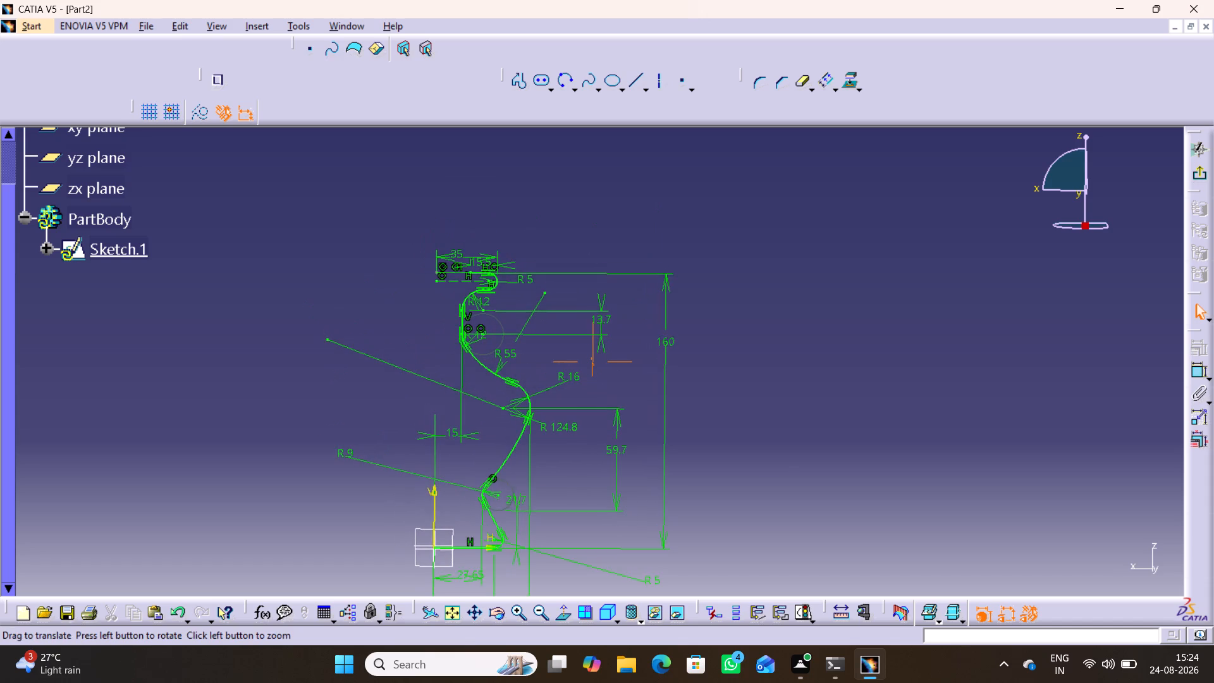
{"action": "middle_click_drag", "start_coordinate": [732, 400], "coordinate": [720, 324]}
{"action": "right_click", "coordinate": [732, 400]}
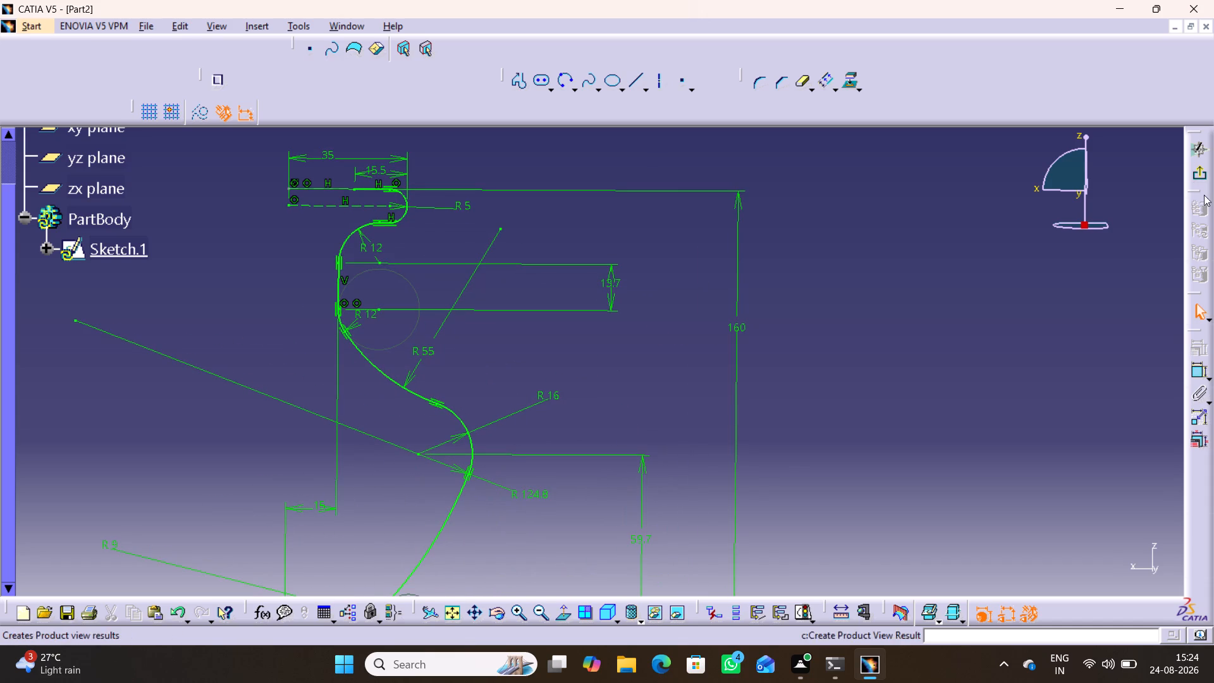
{"action": "left_click", "coordinate": [1203, 172]}
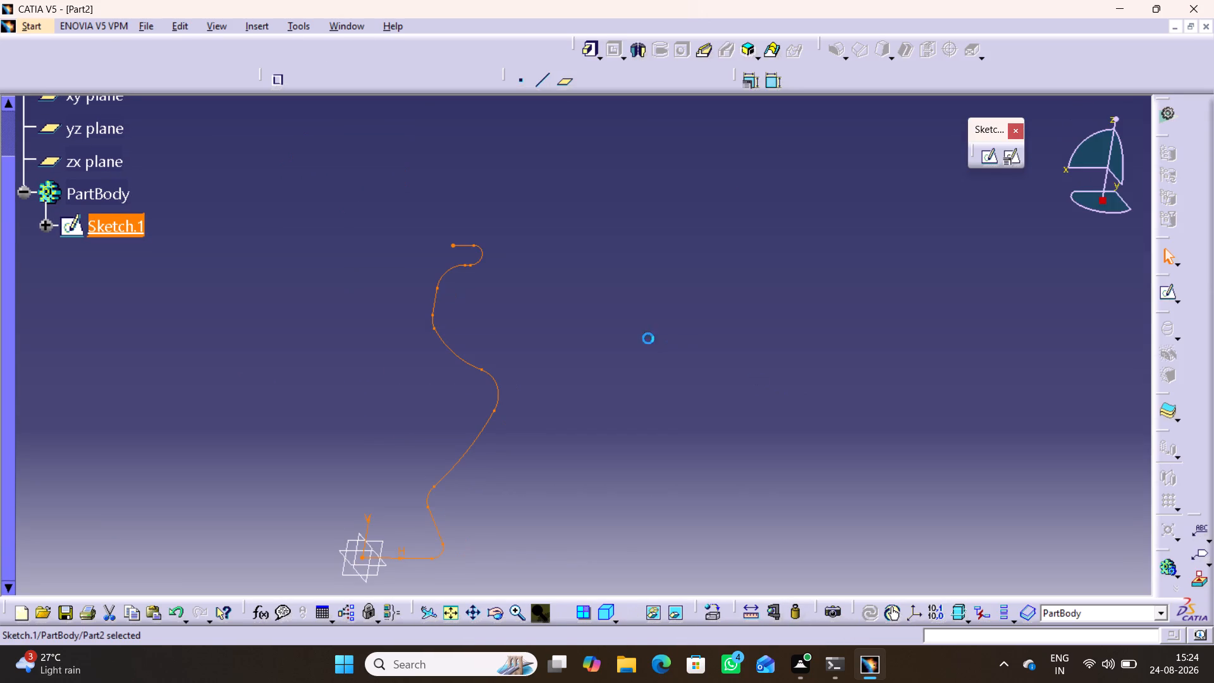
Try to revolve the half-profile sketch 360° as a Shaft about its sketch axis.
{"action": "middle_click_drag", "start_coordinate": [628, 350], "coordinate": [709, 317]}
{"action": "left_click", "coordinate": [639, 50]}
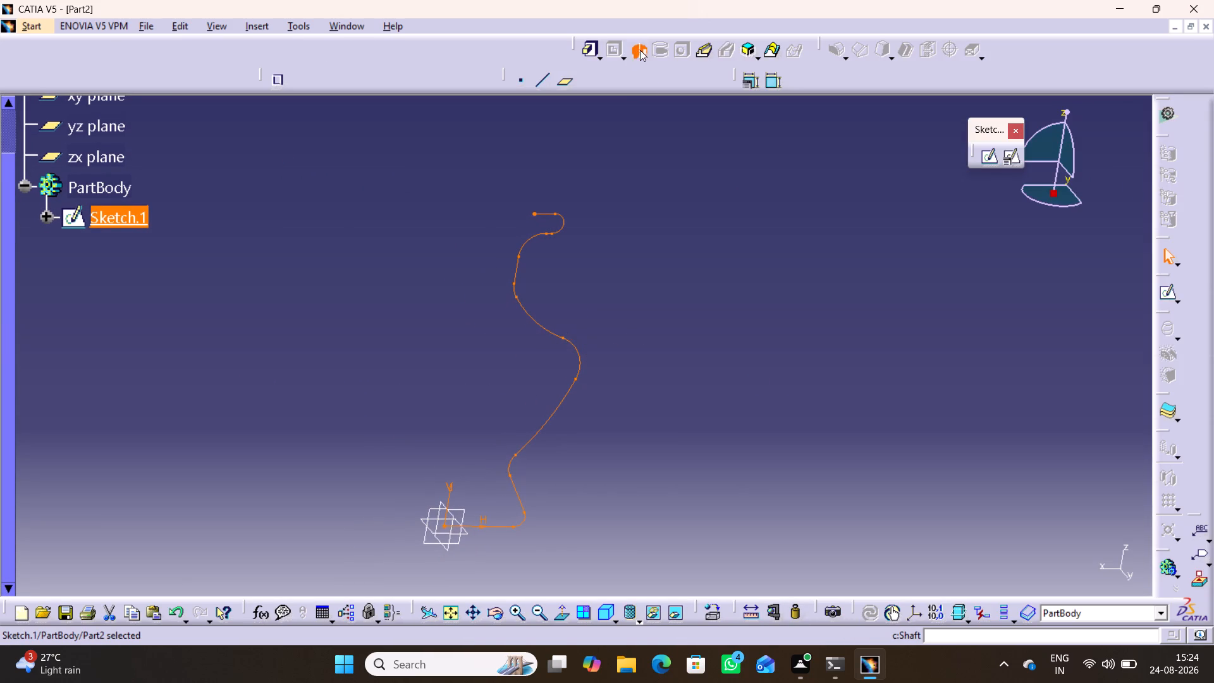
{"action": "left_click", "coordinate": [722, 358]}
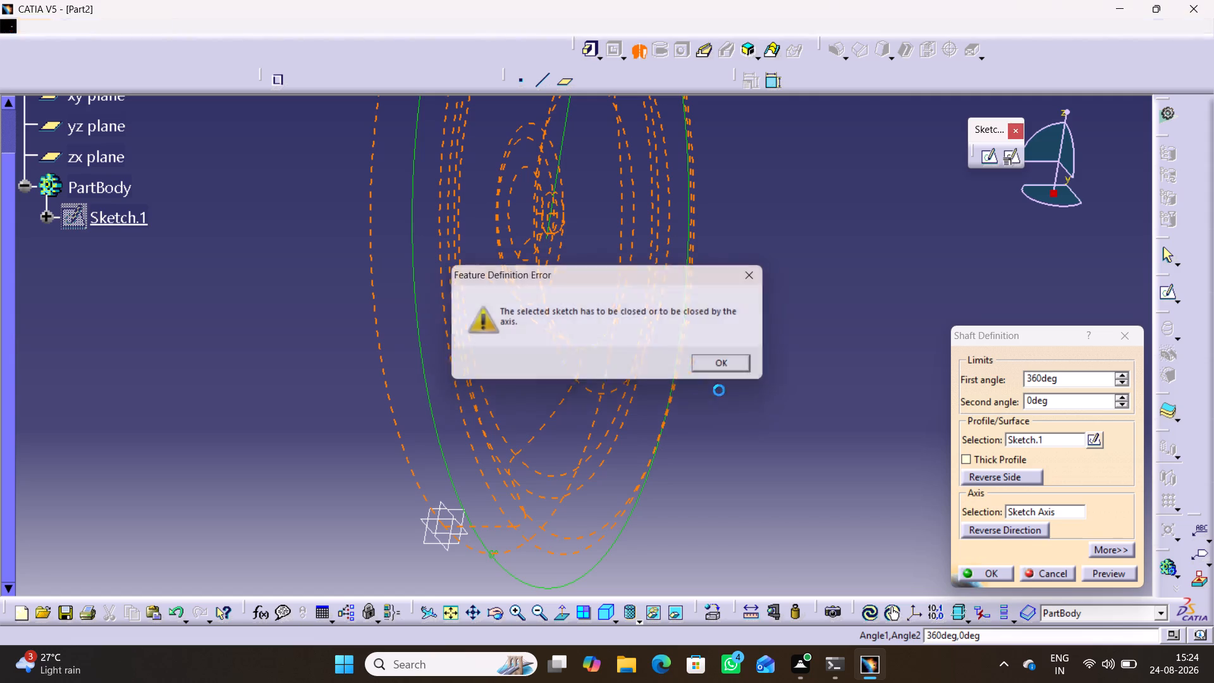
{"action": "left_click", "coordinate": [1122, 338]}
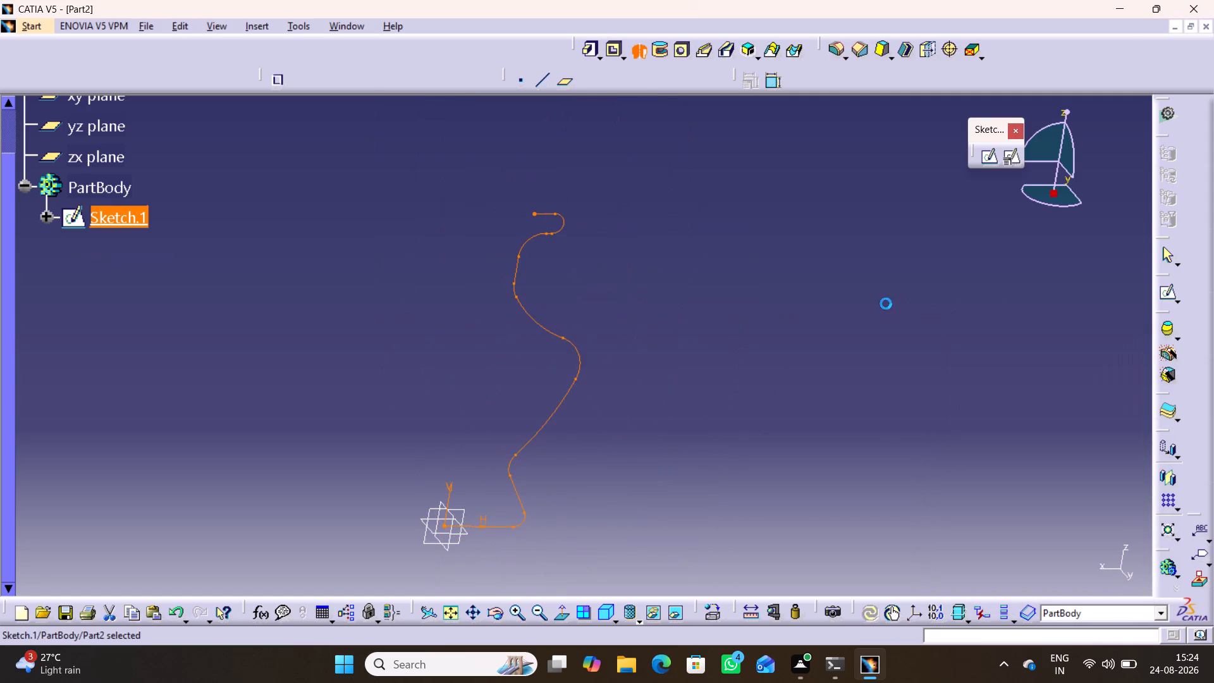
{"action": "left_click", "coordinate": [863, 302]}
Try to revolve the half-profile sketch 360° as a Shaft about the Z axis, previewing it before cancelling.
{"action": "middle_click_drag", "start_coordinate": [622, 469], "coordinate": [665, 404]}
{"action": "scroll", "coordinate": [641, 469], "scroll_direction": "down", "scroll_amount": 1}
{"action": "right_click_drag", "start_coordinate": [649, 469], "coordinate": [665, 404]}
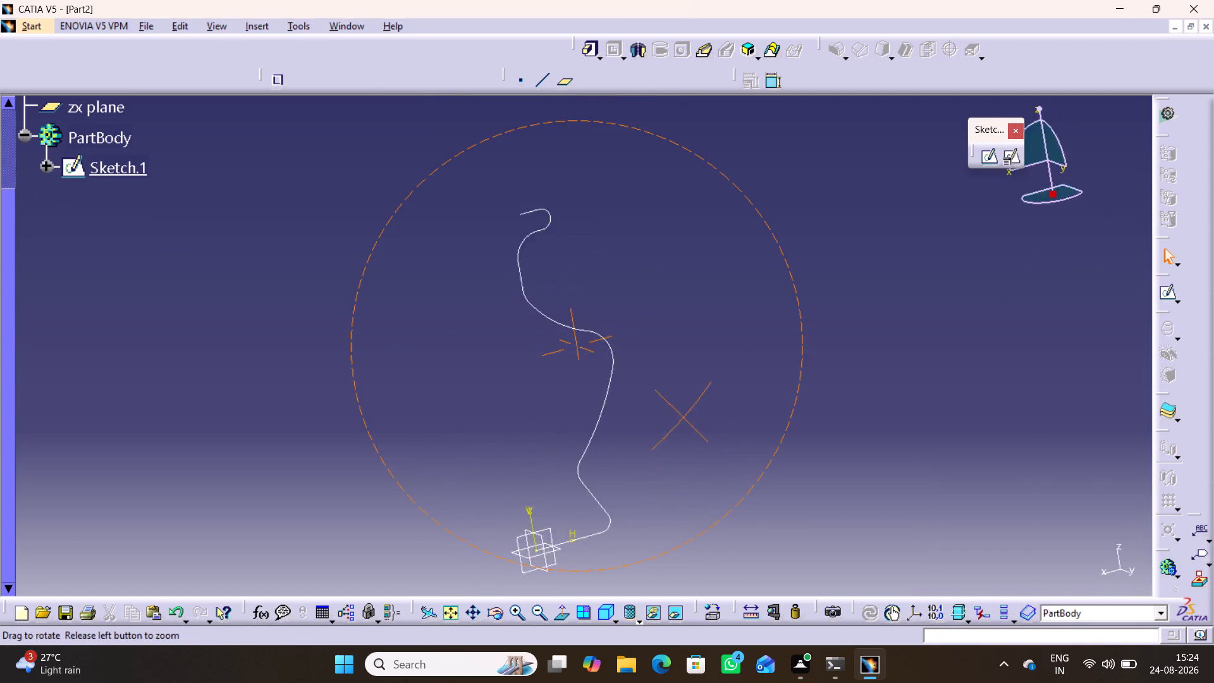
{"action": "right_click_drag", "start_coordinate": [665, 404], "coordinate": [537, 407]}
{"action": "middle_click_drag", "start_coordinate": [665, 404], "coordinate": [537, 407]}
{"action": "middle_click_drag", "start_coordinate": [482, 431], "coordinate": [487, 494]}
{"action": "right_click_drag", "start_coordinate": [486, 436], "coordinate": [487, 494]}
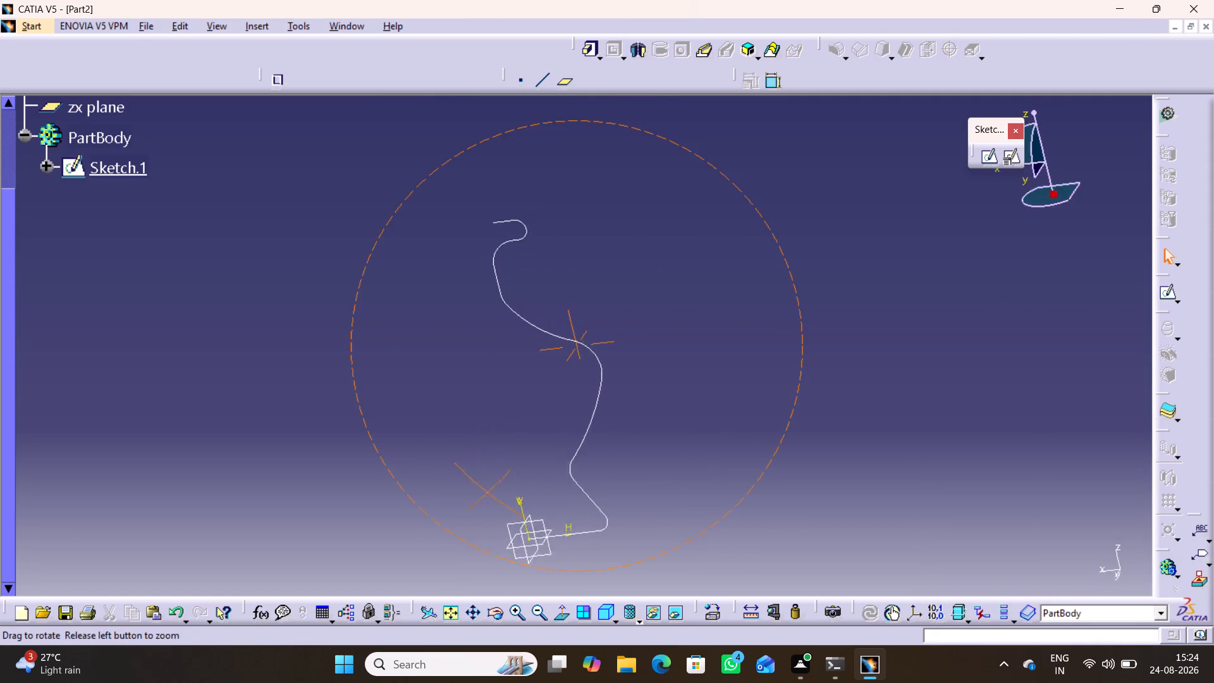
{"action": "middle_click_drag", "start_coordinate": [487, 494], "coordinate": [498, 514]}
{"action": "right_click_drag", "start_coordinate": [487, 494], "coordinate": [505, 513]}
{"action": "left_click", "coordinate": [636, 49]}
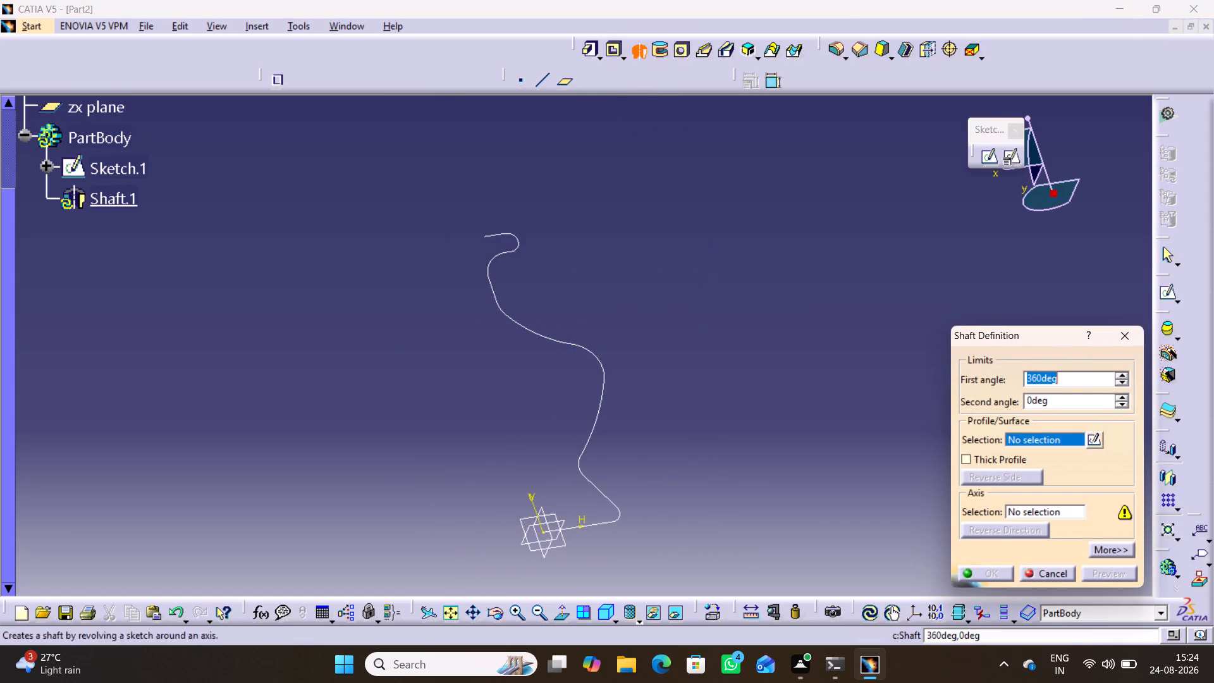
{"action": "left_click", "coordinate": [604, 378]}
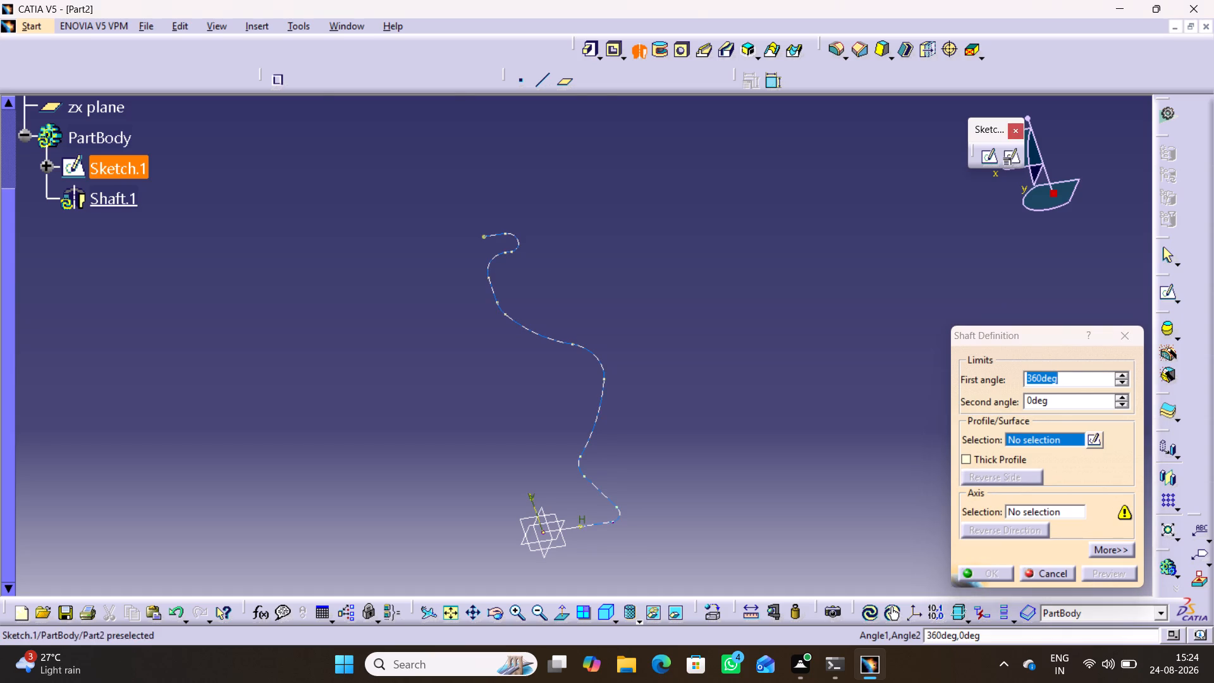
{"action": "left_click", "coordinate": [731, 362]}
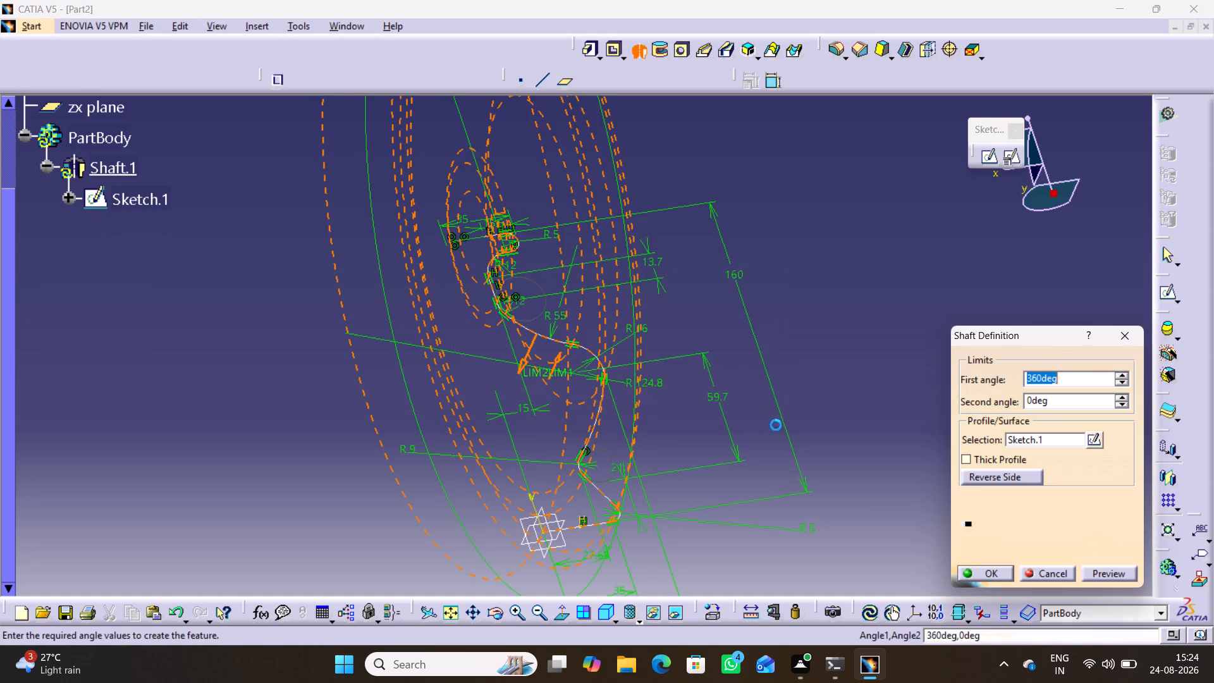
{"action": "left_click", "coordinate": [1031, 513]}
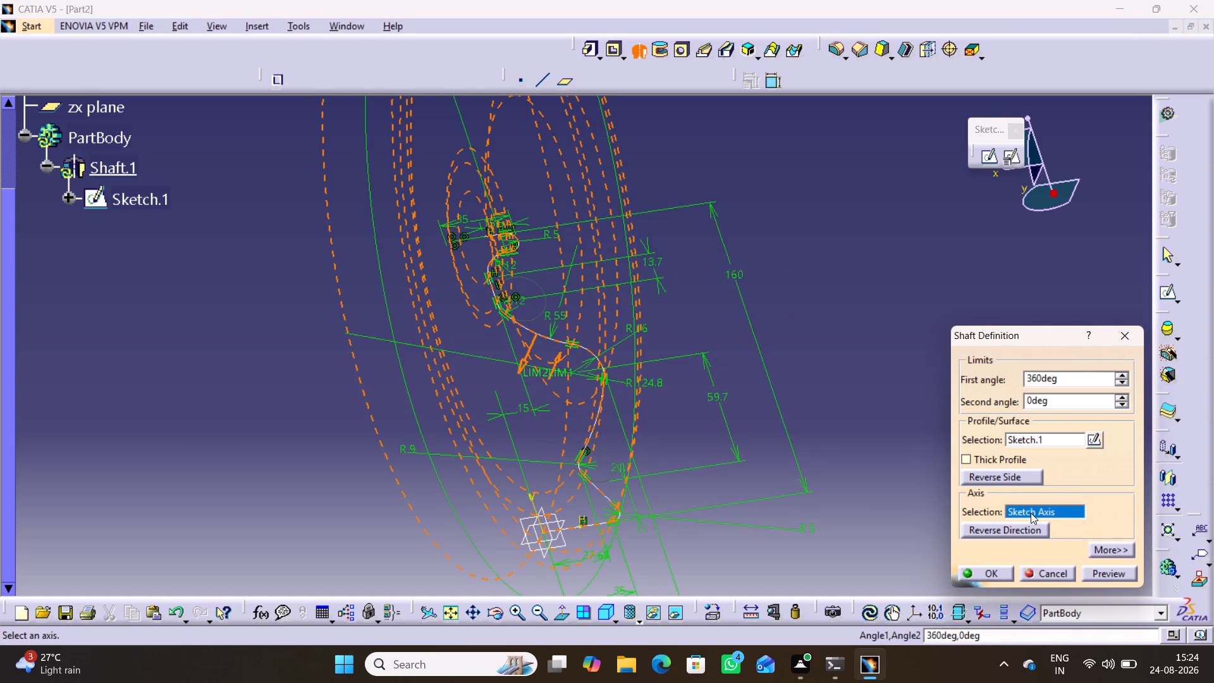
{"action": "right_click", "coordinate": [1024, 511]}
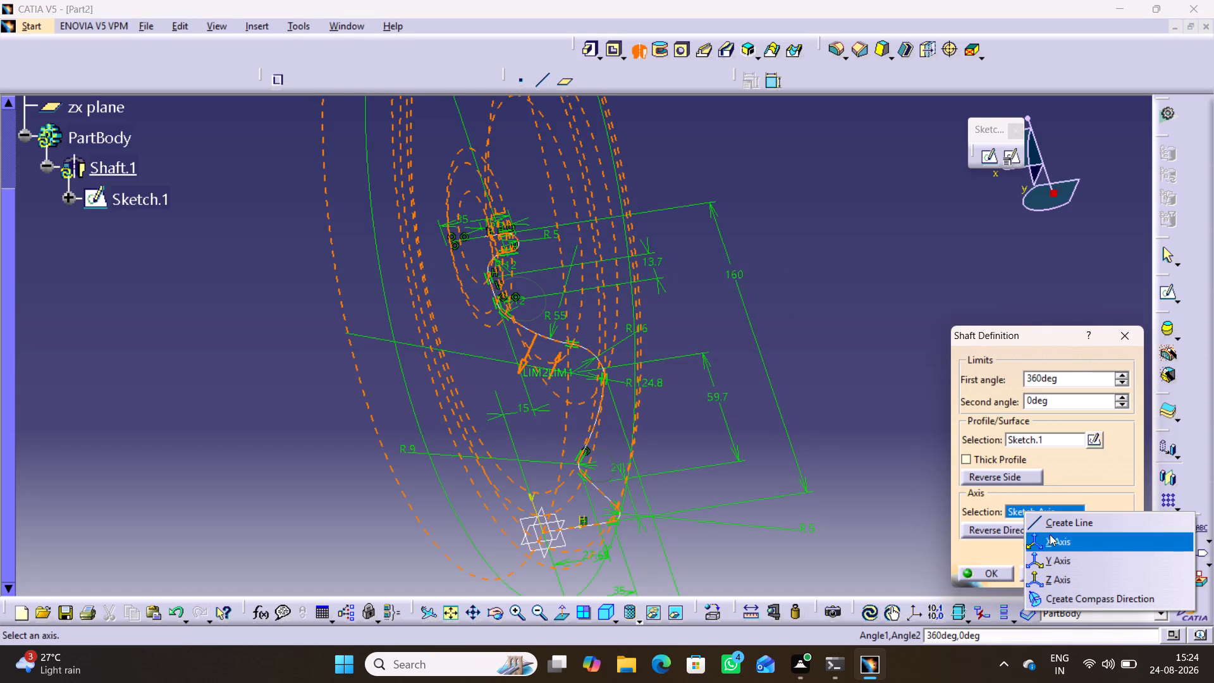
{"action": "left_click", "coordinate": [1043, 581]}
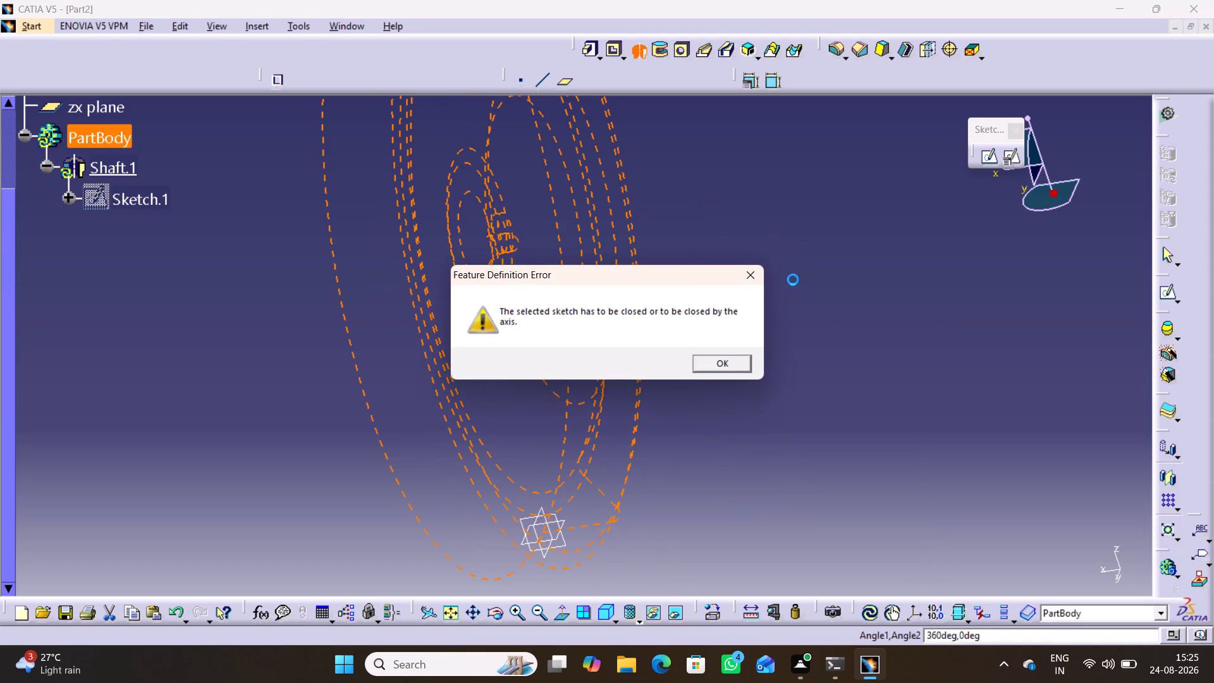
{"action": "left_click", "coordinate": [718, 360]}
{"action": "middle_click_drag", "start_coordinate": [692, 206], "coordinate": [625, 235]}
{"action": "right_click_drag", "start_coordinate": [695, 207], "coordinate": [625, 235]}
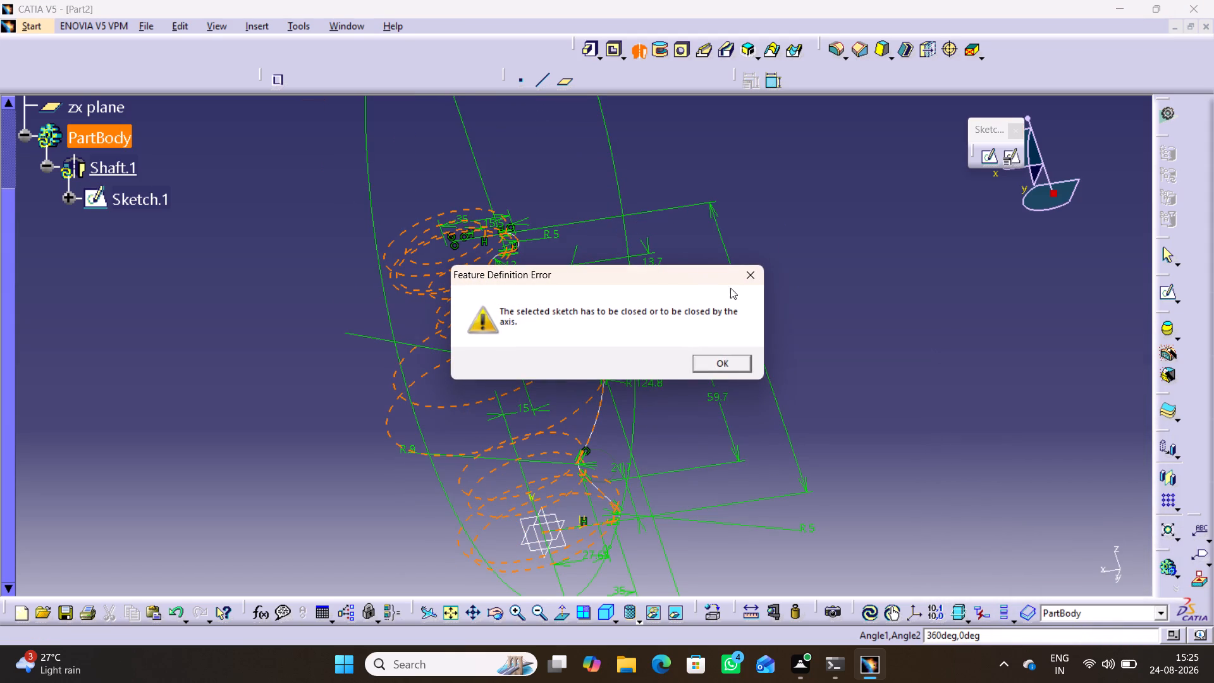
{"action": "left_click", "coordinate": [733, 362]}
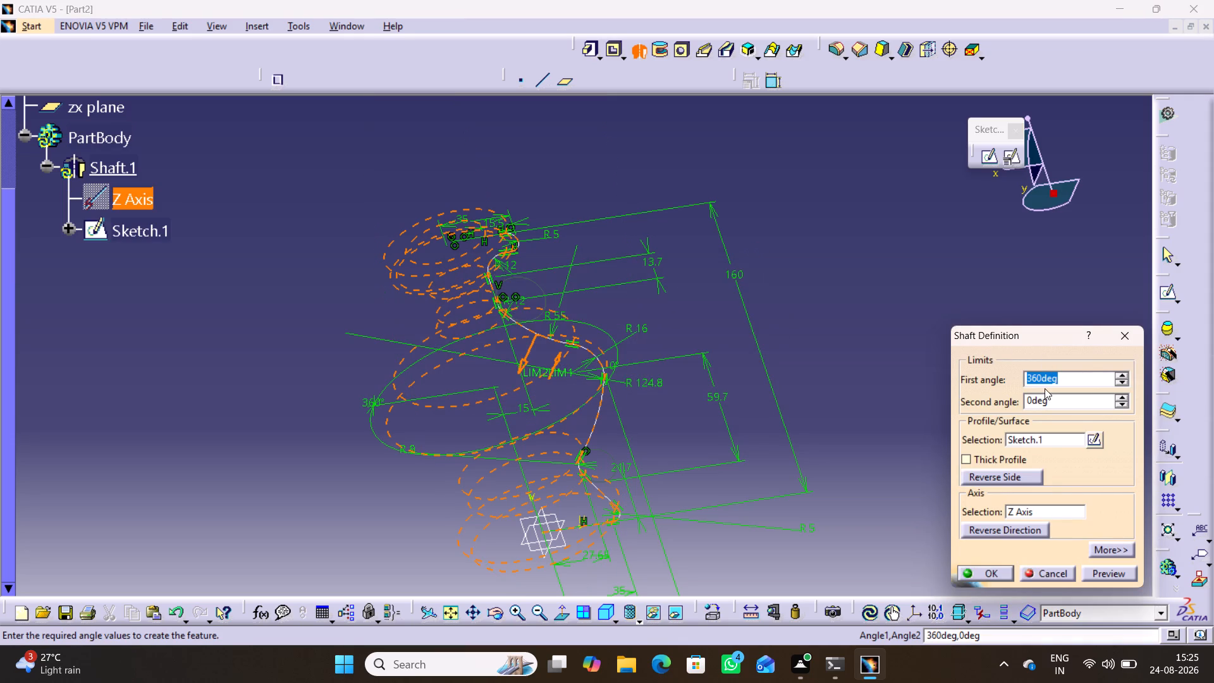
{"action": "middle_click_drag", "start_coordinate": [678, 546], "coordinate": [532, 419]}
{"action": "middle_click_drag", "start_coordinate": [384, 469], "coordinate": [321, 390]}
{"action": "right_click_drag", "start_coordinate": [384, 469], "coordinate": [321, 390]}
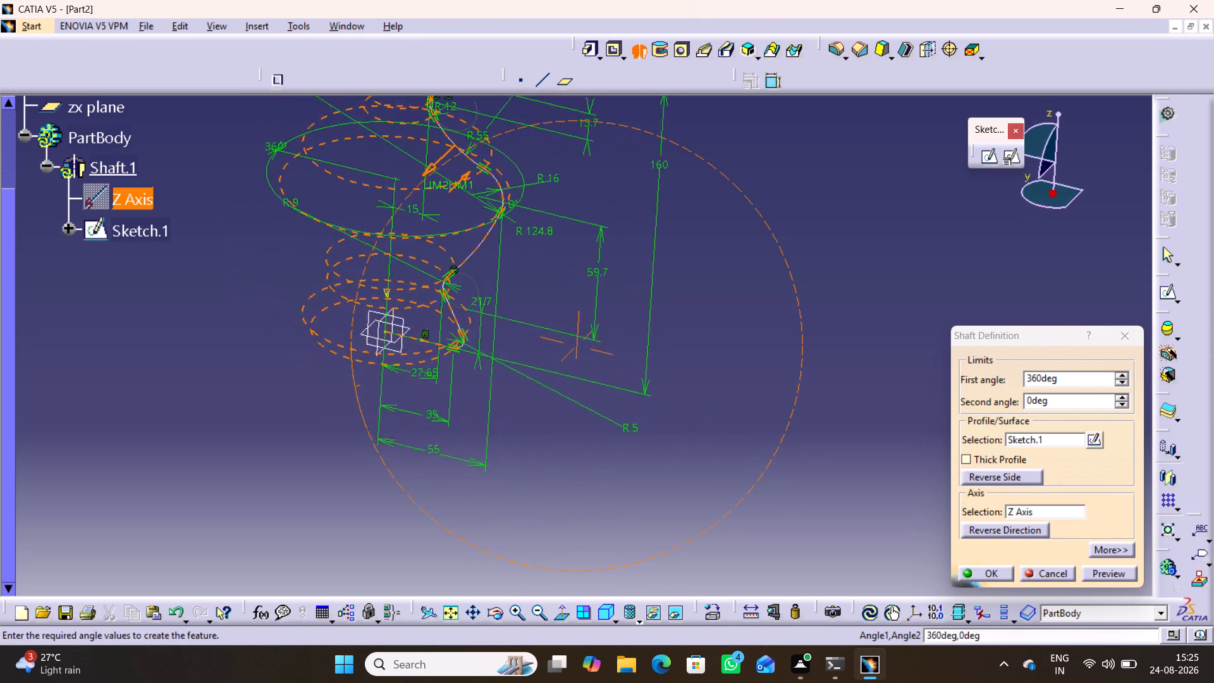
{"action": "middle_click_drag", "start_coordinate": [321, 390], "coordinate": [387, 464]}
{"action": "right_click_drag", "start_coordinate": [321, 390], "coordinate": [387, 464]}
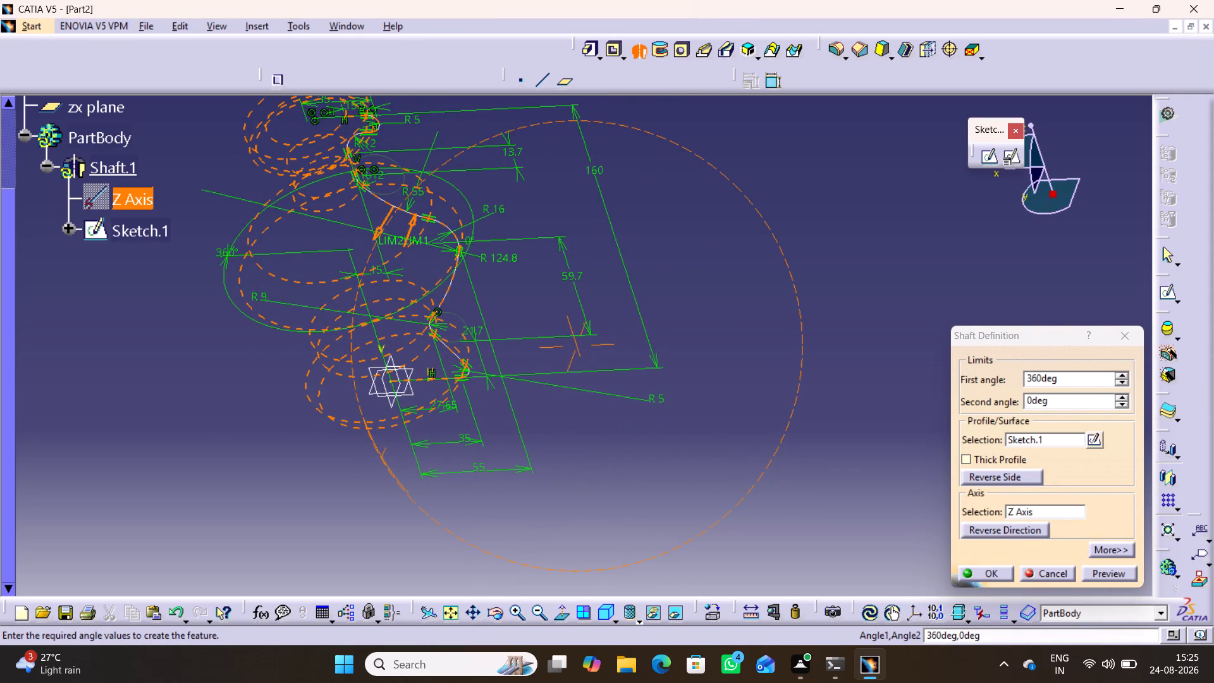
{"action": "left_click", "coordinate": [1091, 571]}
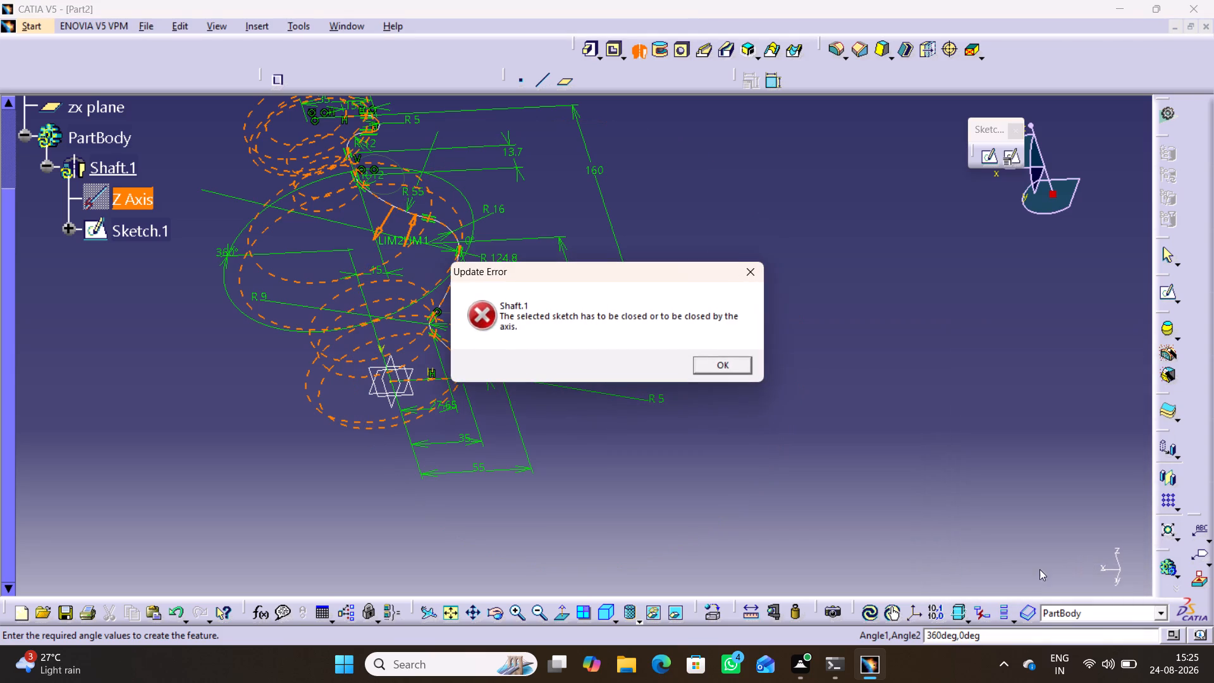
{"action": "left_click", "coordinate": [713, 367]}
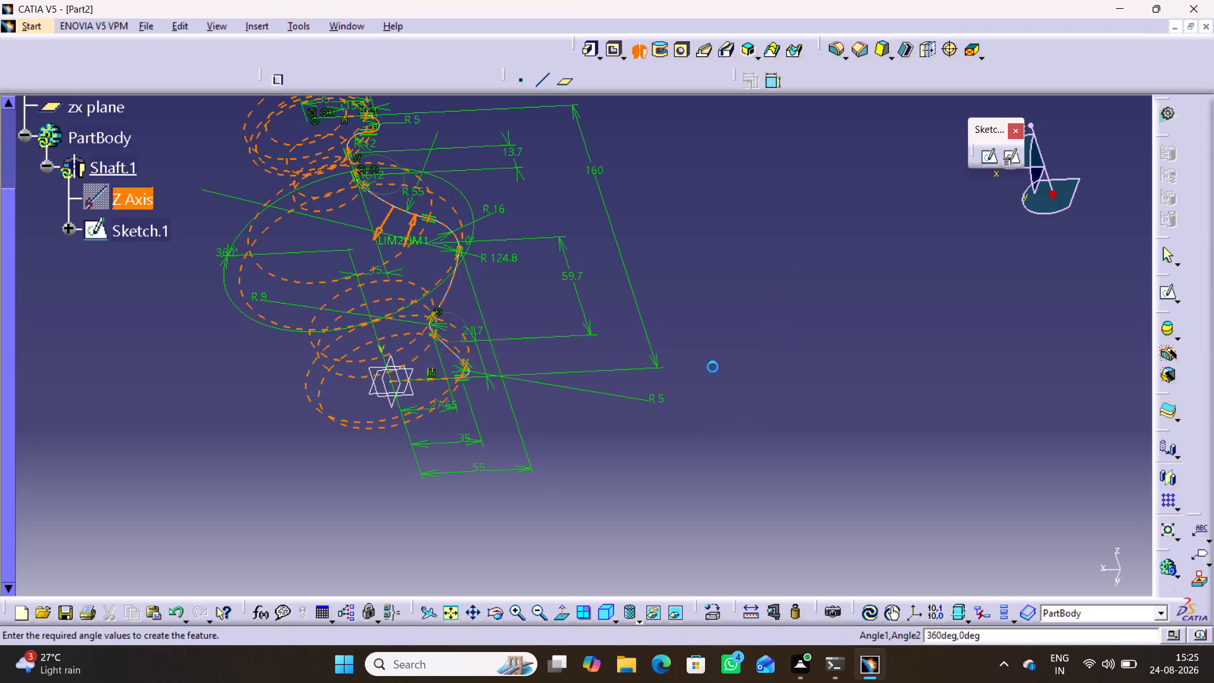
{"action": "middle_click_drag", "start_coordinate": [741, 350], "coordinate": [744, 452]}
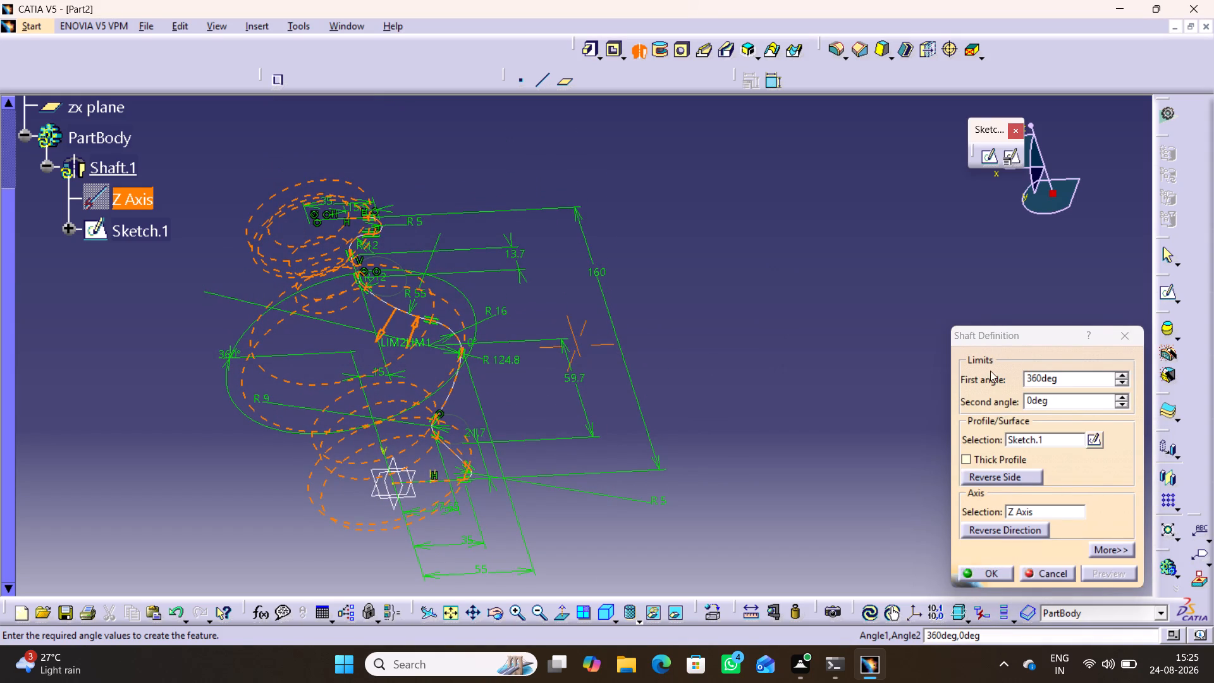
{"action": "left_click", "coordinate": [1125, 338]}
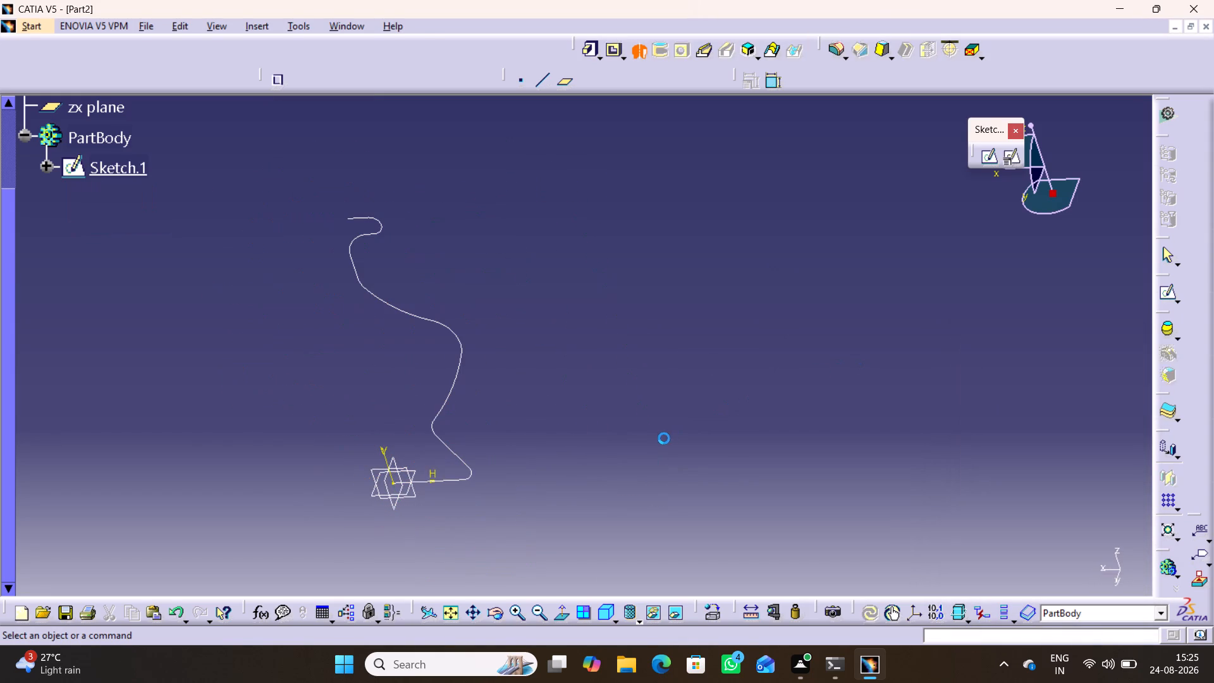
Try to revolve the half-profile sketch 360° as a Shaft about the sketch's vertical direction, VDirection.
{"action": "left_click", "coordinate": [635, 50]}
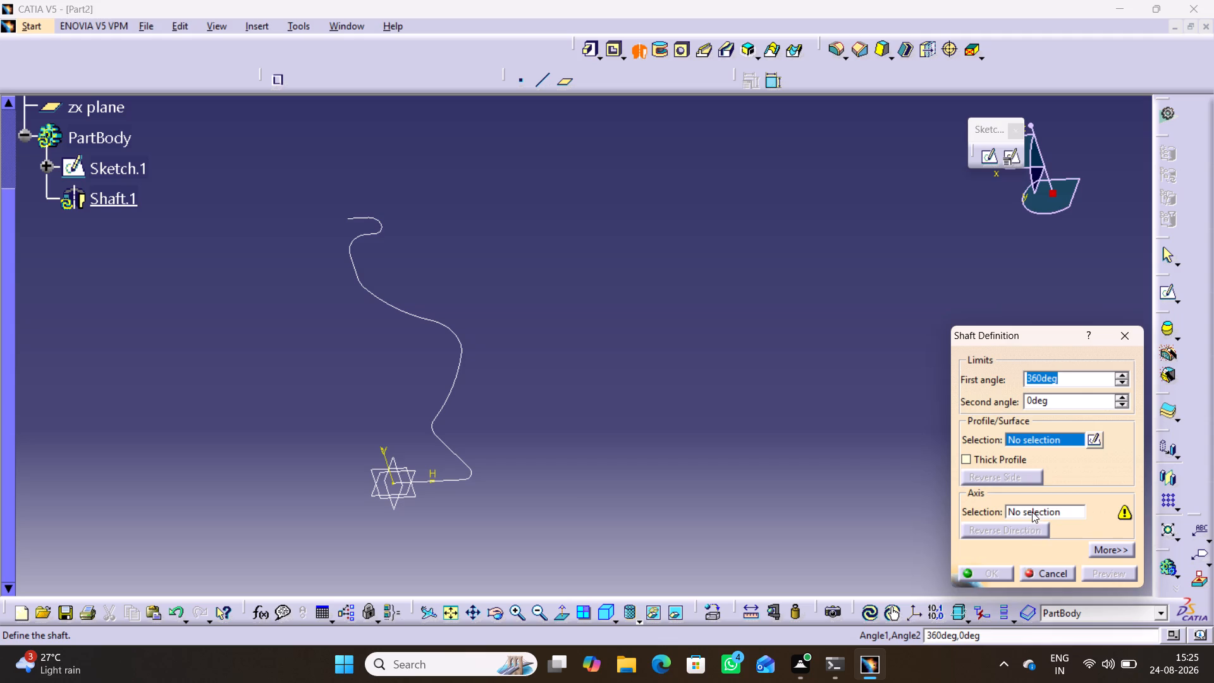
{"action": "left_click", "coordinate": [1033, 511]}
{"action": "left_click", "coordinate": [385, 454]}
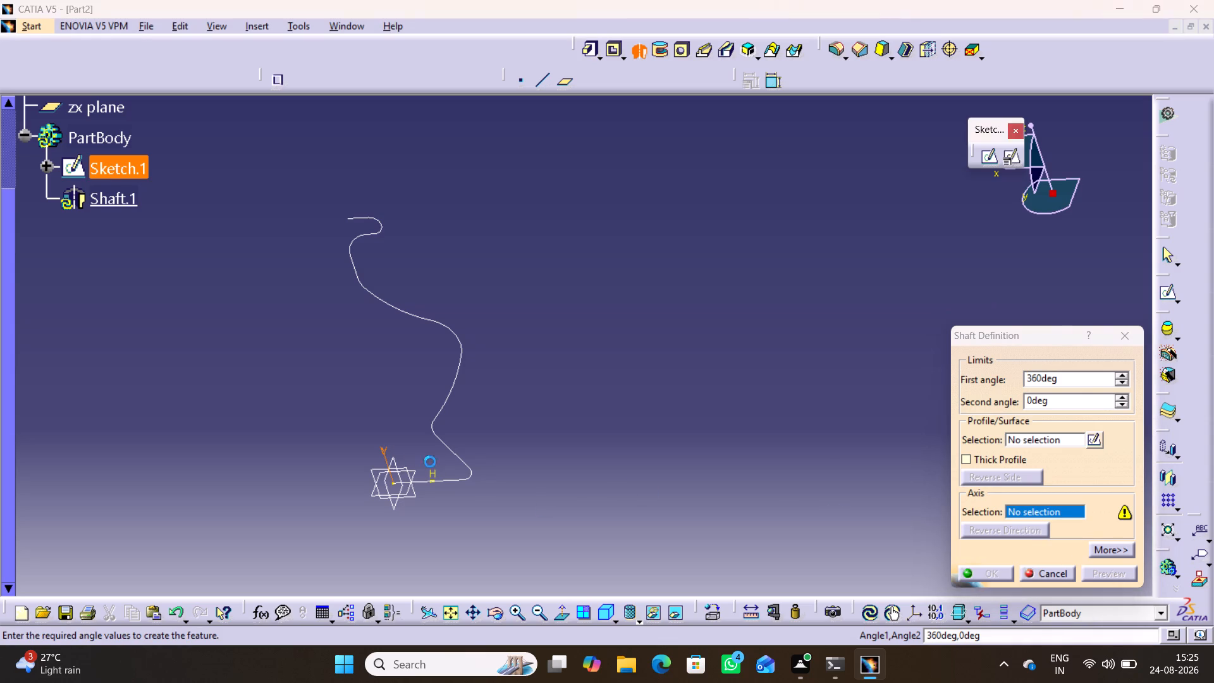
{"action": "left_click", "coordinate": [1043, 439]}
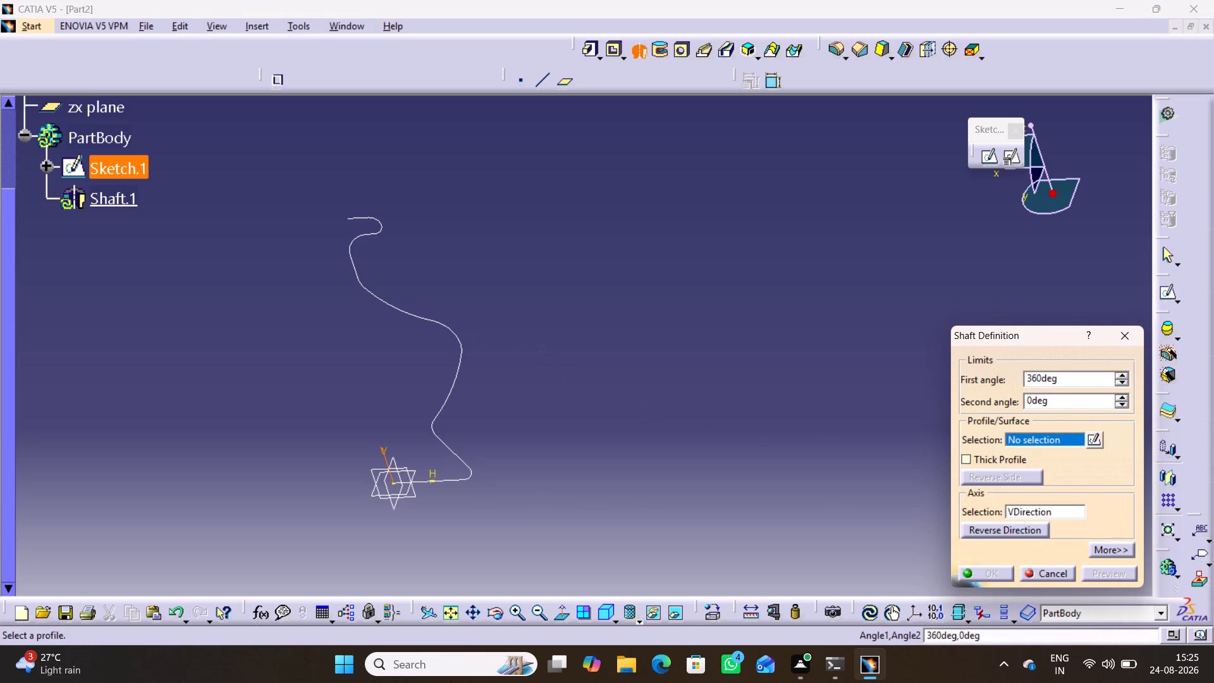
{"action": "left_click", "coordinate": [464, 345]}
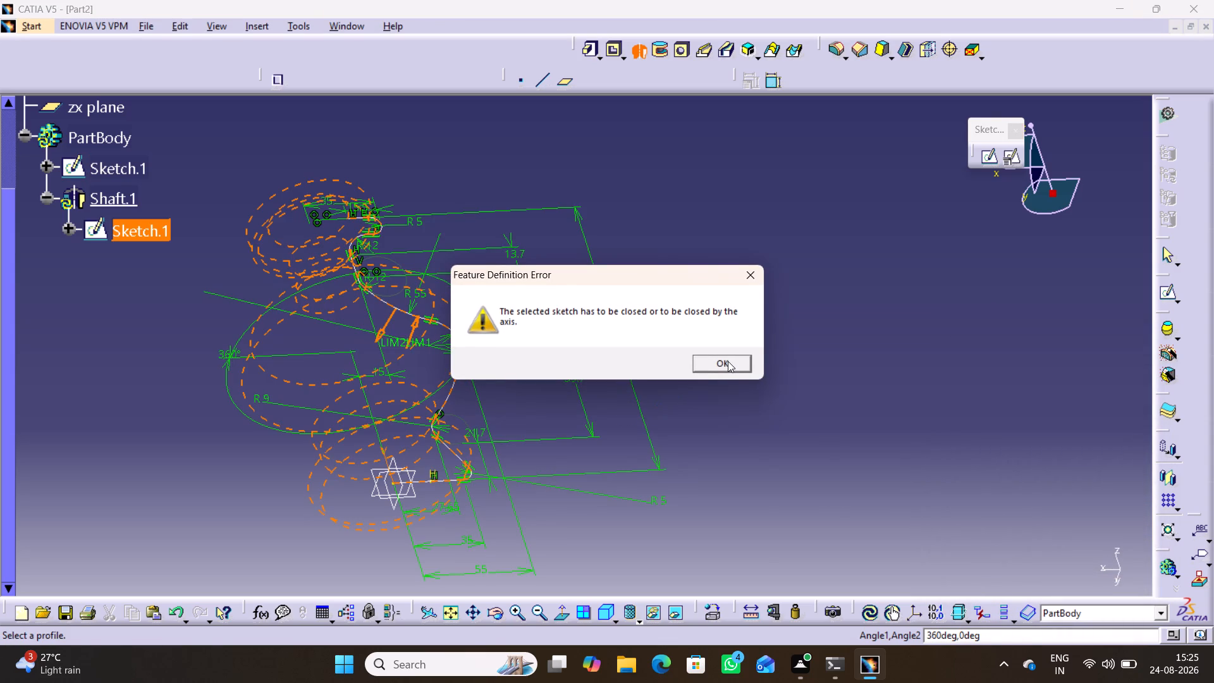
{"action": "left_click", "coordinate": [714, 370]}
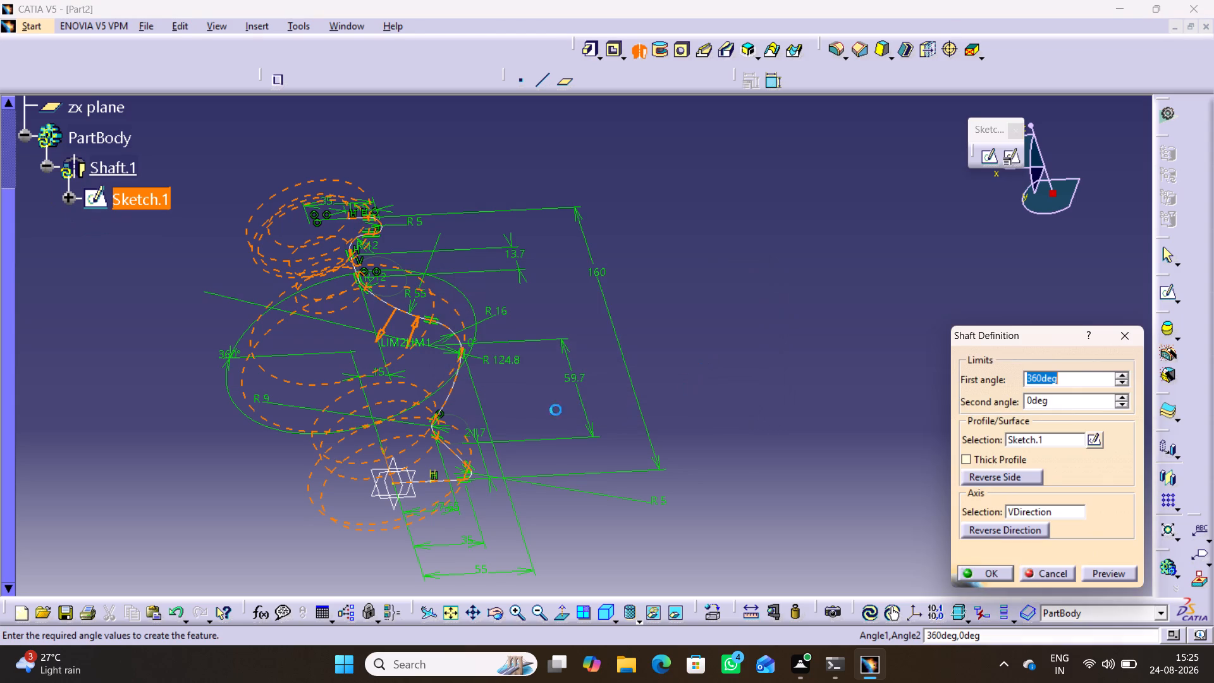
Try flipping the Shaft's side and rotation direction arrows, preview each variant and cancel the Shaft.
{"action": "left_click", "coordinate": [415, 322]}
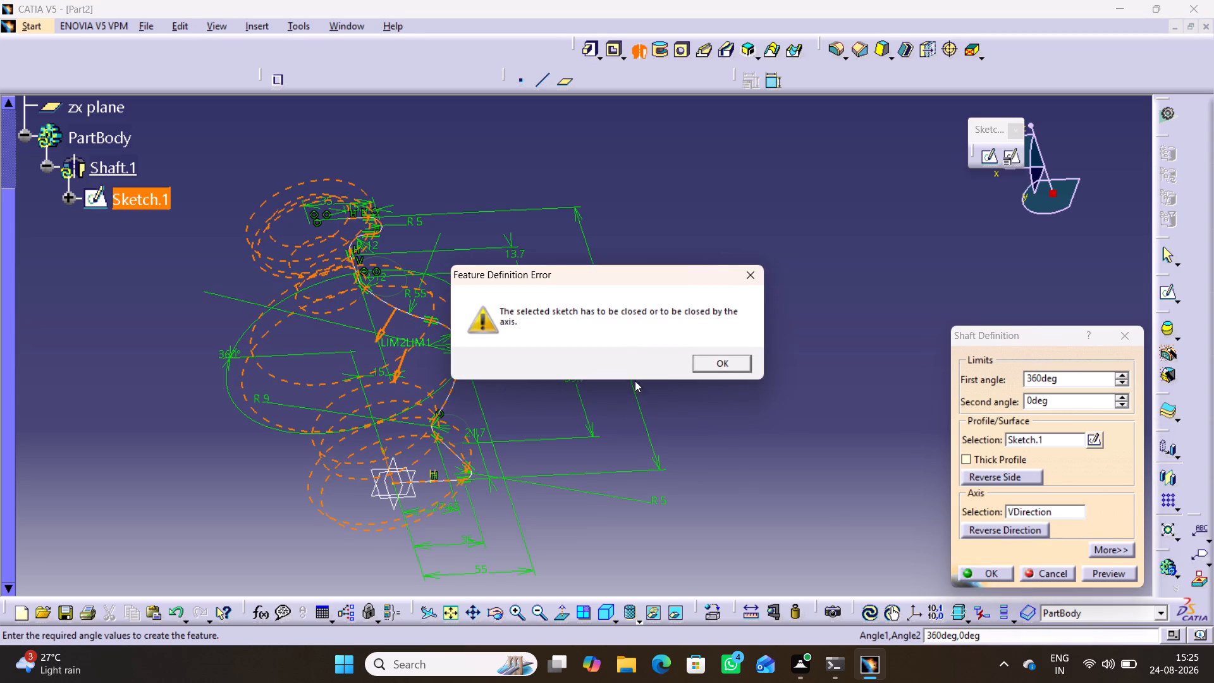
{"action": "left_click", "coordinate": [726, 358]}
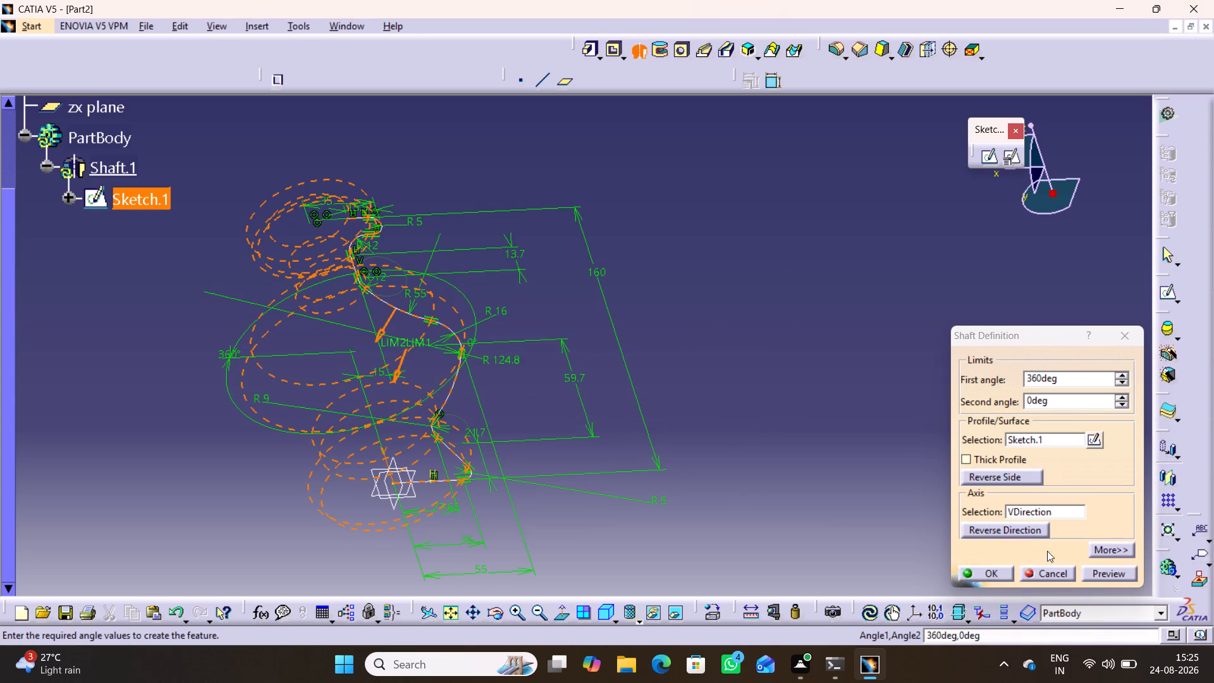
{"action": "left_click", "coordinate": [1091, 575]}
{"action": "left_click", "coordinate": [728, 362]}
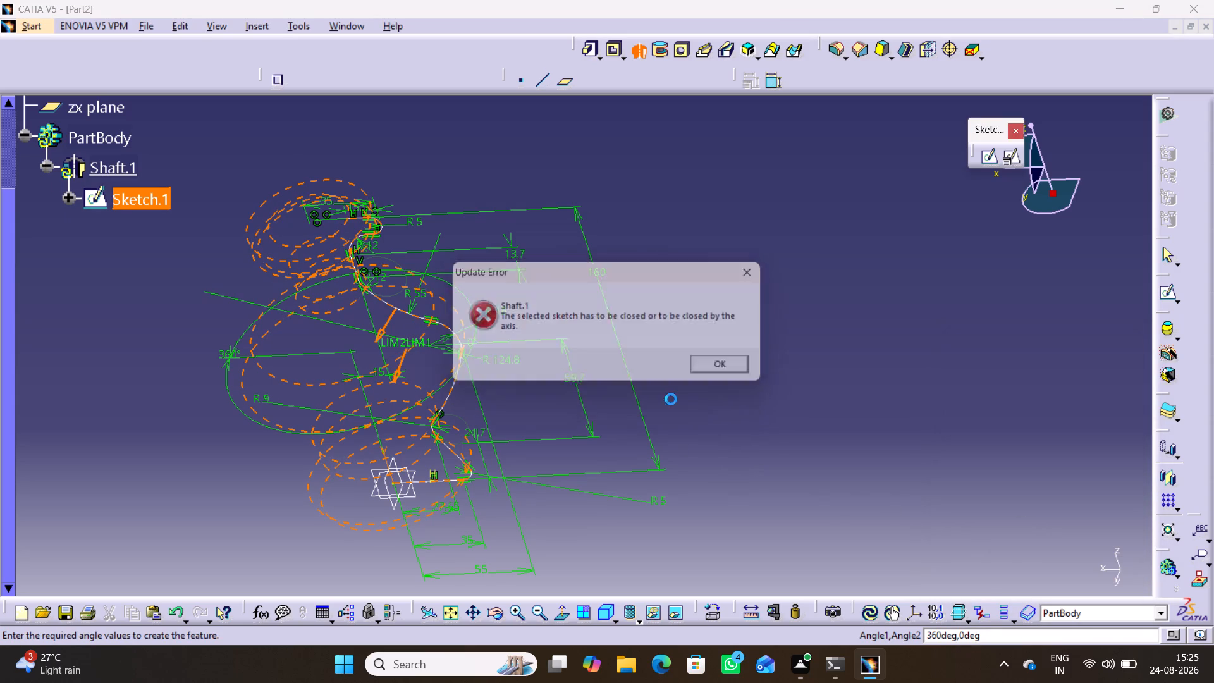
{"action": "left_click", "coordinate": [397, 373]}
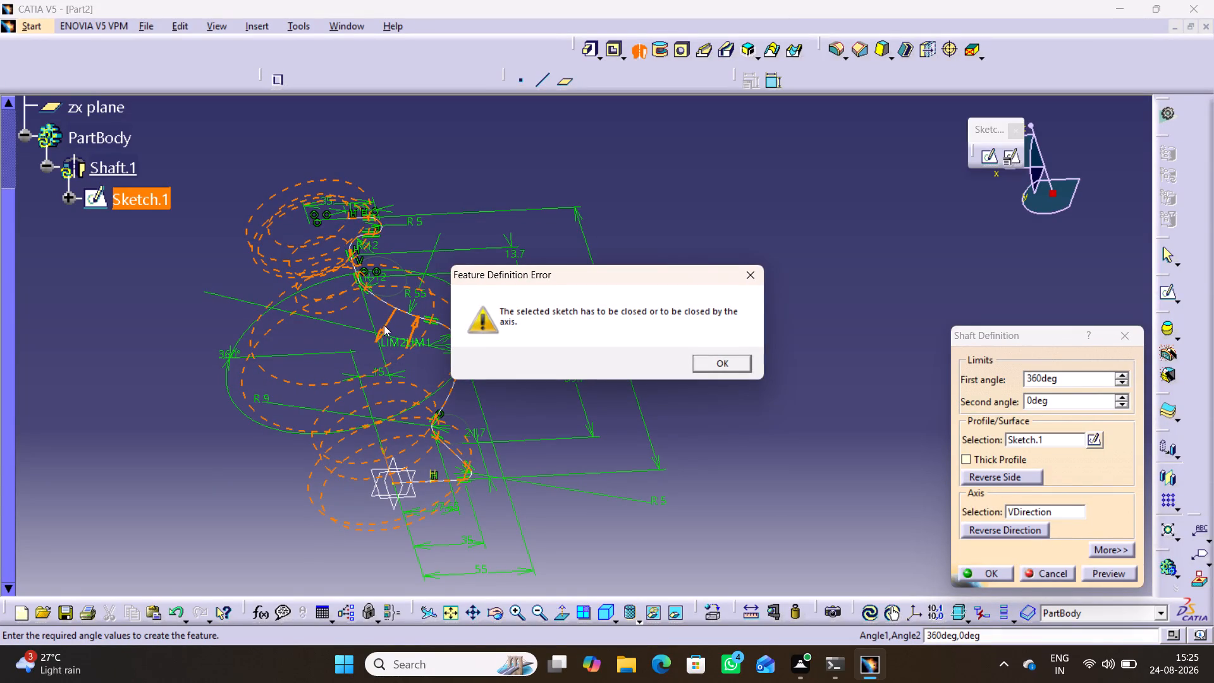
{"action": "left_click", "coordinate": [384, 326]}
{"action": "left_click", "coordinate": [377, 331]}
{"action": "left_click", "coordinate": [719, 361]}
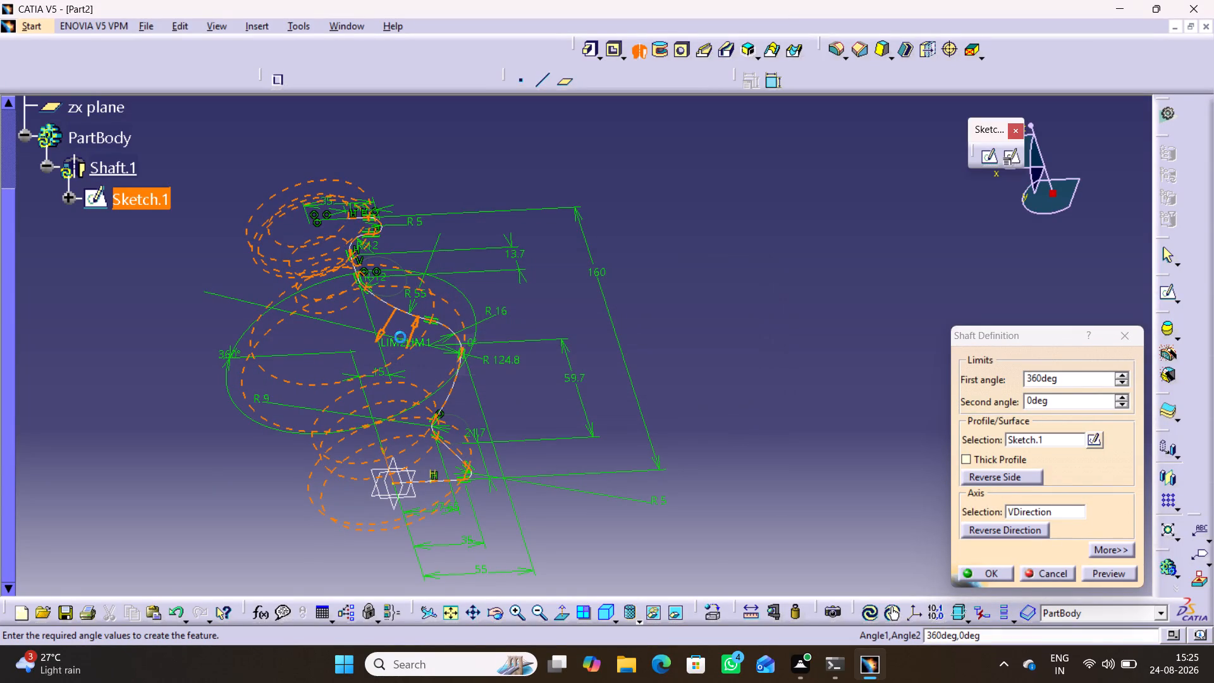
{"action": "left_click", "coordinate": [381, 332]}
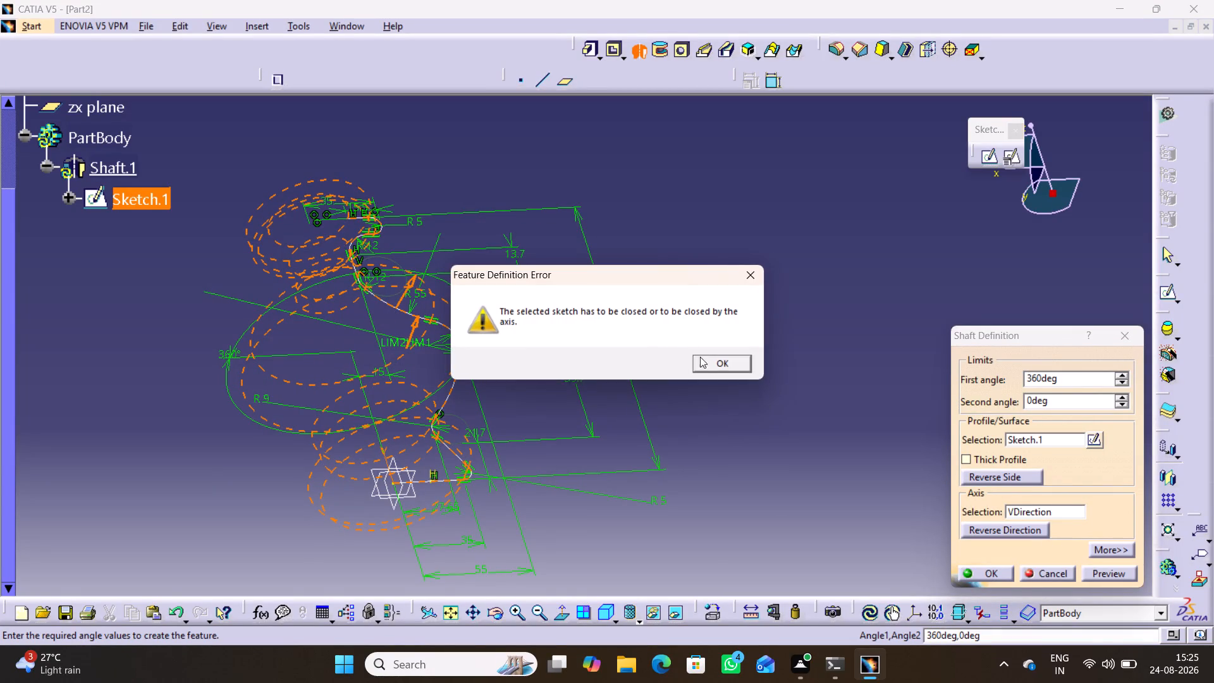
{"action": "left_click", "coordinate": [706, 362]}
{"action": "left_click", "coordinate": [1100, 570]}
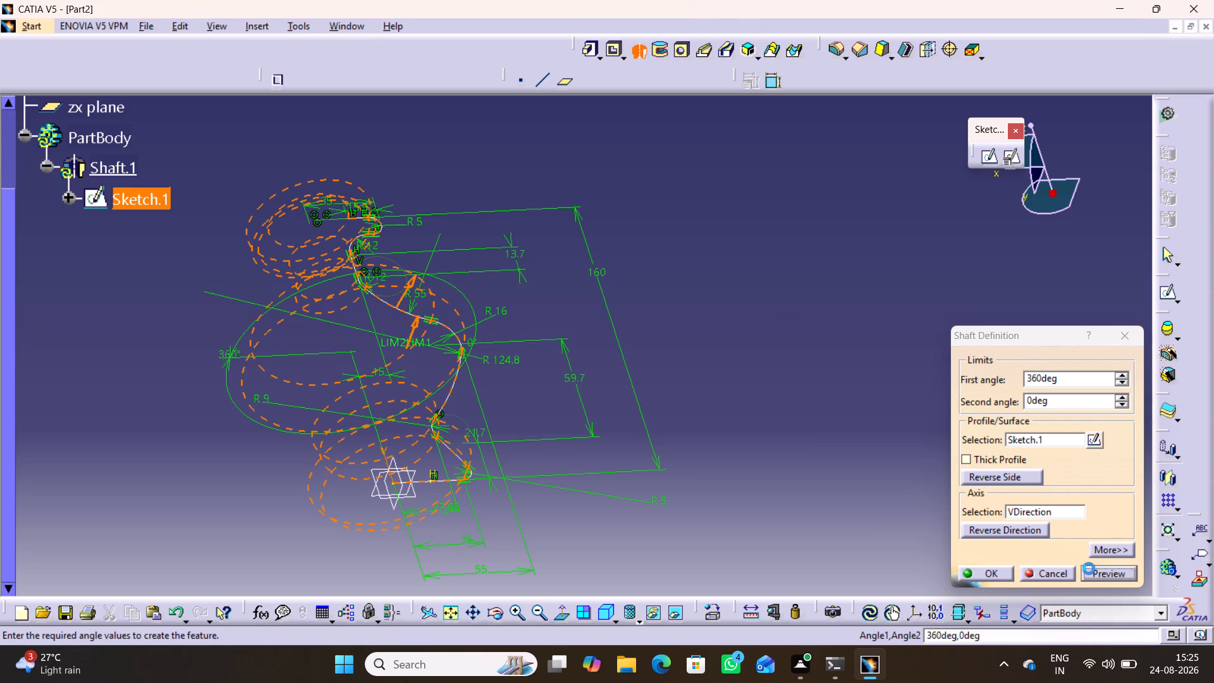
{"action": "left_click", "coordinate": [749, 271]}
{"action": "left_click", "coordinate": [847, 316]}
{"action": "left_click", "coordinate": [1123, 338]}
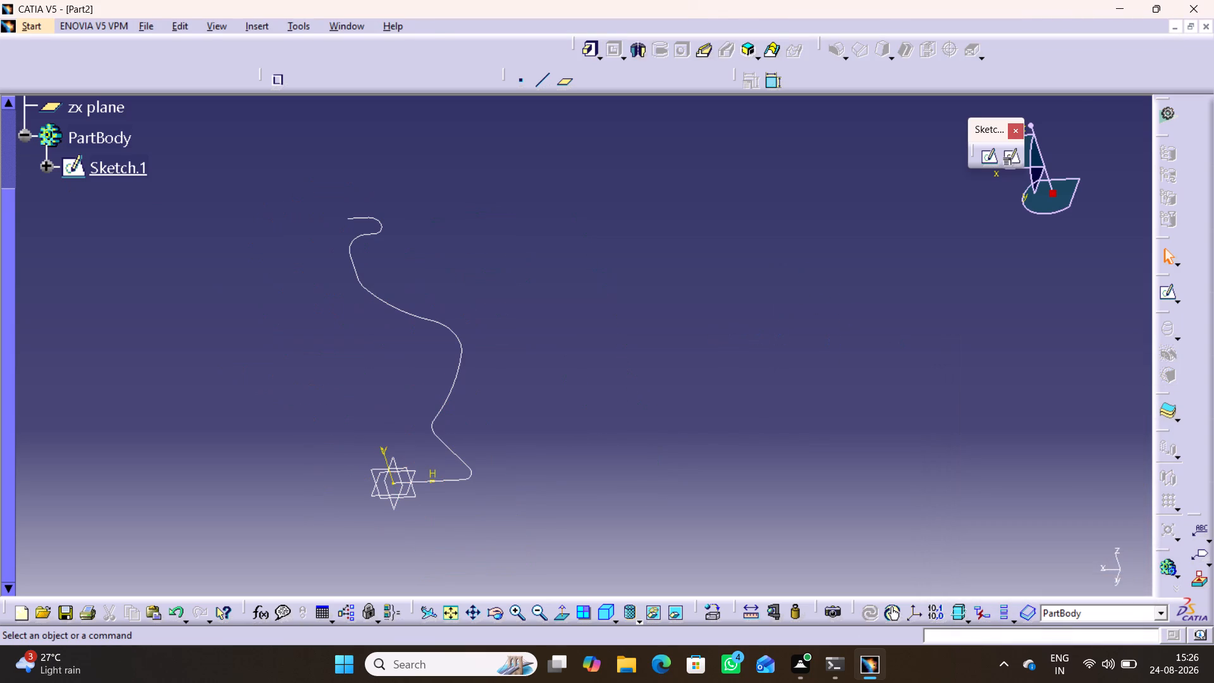
Reopen the half-profile sketch and examine the profile from rim to base for where it is left open.
{"action": "double_click", "coordinate": [463, 338]}
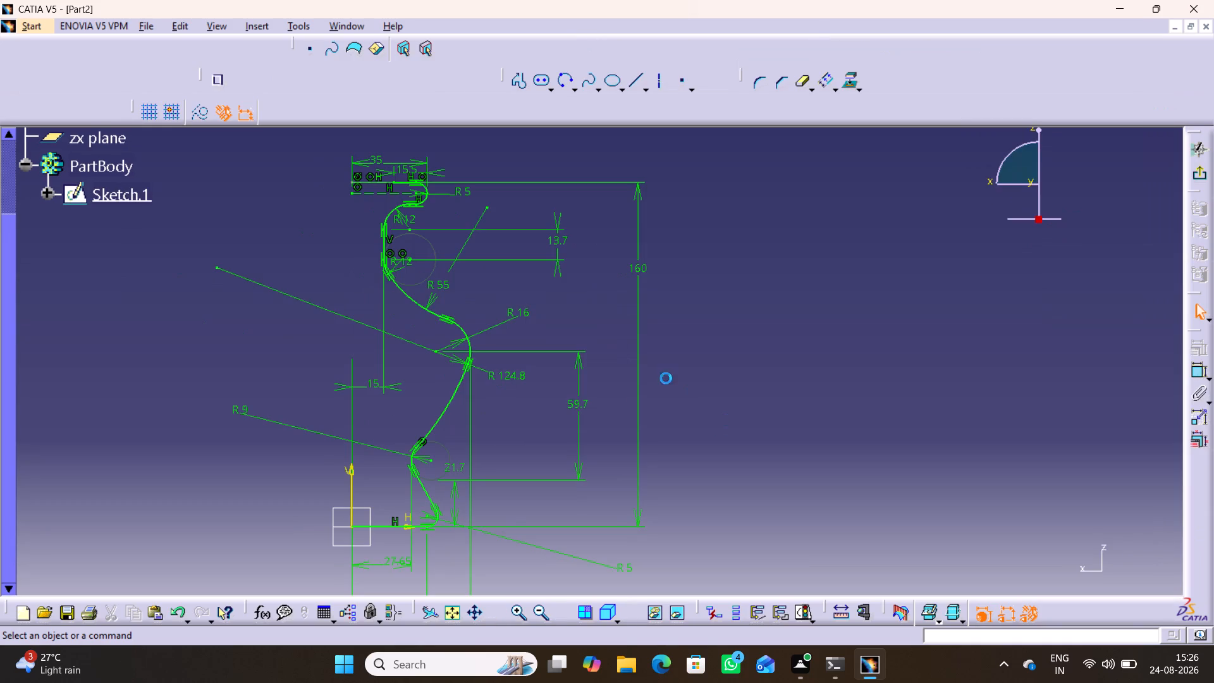
{"action": "middle_click_drag", "start_coordinate": [328, 225], "coordinate": [345, 202]}
{"action": "right_click", "coordinate": [328, 225]}
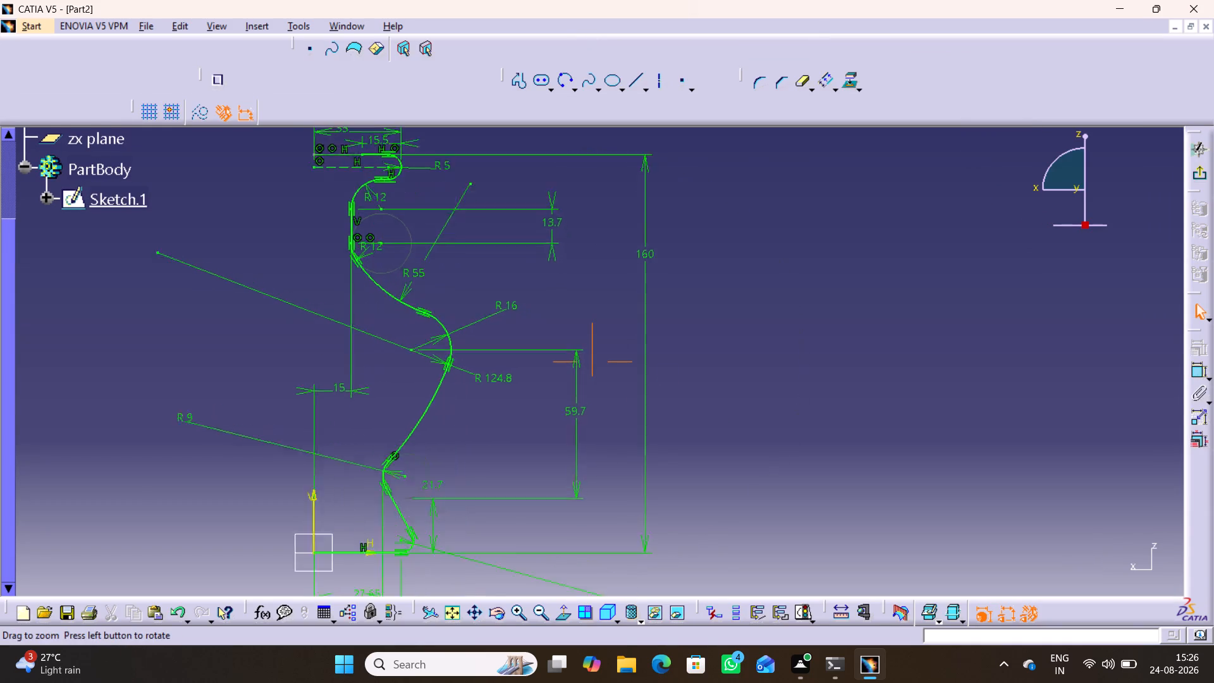
{"action": "middle_click_drag", "start_coordinate": [345, 202], "coordinate": [358, 174]}
{"action": "middle_click_drag", "start_coordinate": [259, 241], "coordinate": [557, 360]}
{"action": "middle_click_drag", "start_coordinate": [479, 318], "coordinate": [480, 318]}
{"action": "right_click", "coordinate": [480, 318]}
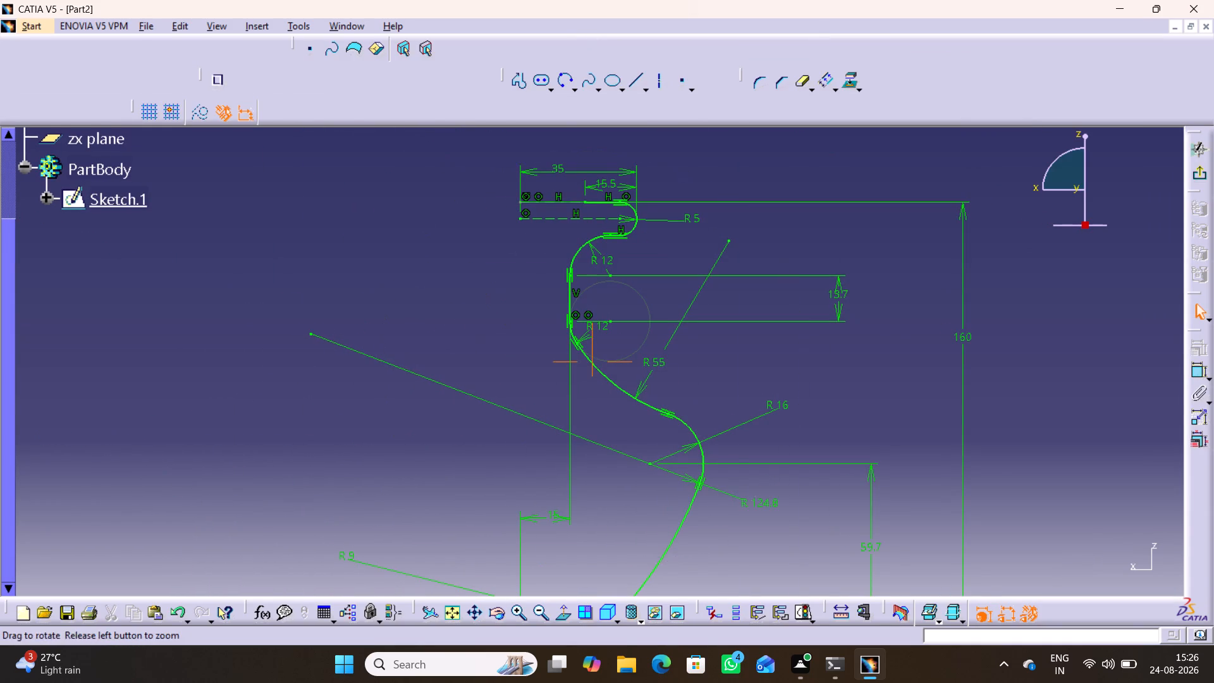
{"action": "middle_click_drag", "start_coordinate": [480, 318], "coordinate": [482, 309]}
{"action": "middle_click_drag", "start_coordinate": [525, 367], "coordinate": [543, 394]}
{"action": "right_click", "coordinate": [525, 367]}
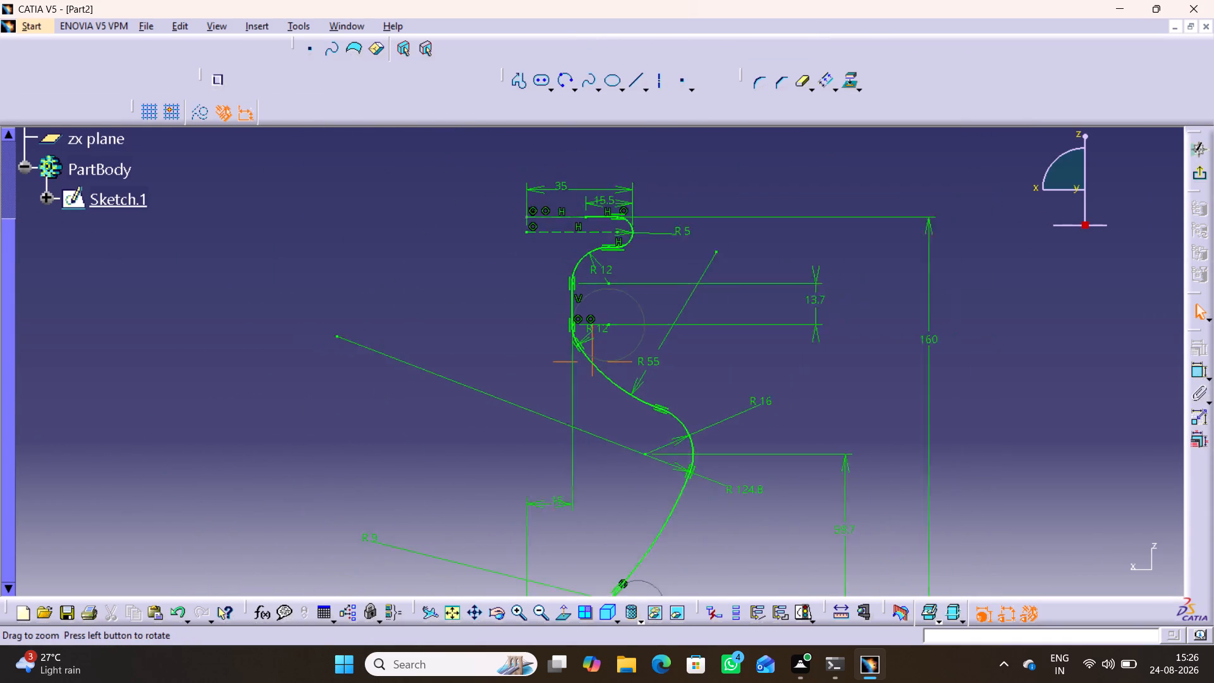
{"action": "middle_click_drag", "start_coordinate": [543, 394], "coordinate": [557, 419]}
{"action": "middle_click_drag", "start_coordinate": [512, 436], "coordinate": [501, 301]}
{"action": "middle_click_drag", "start_coordinate": [510, 295], "coordinate": [514, 313]}
{"action": "right_click", "coordinate": [510, 295]}
{"action": "middle_click_drag", "start_coordinate": [514, 313], "coordinate": [472, 383]}
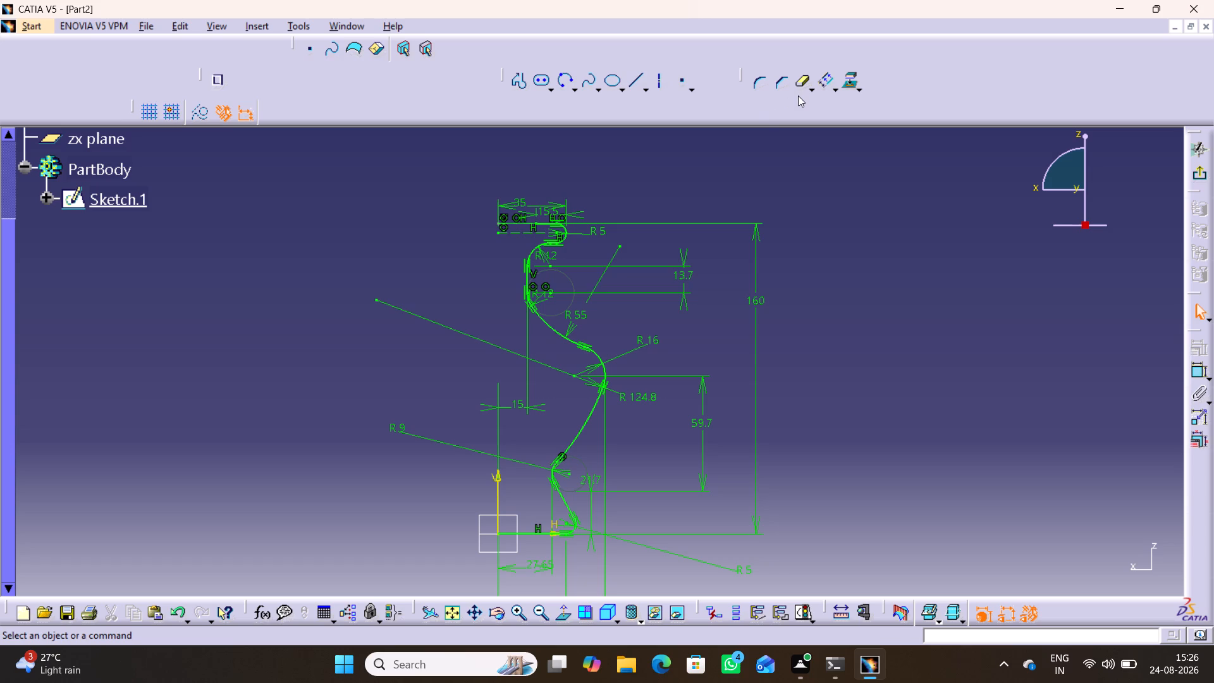
Draw a vertical axis line from the origin up to the dashed construction line at the rim, and exit the sketch.
{"action": "left_click", "coordinate": [659, 78]}
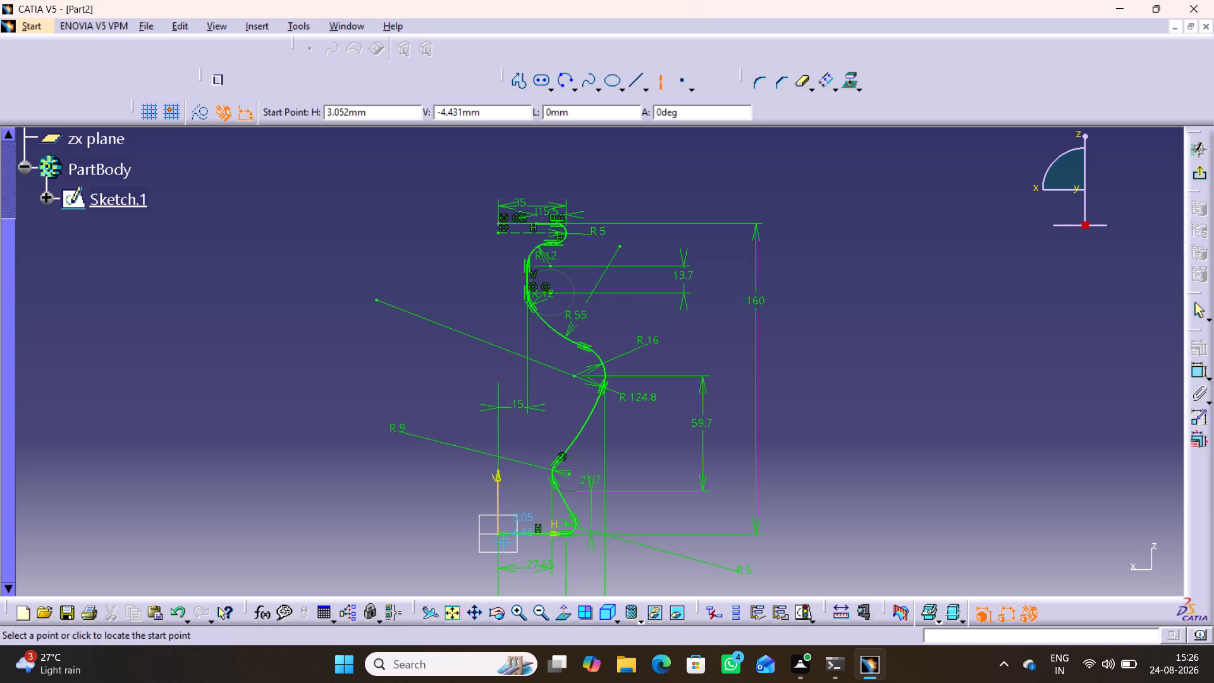
{"action": "left_click", "coordinate": [499, 531]}
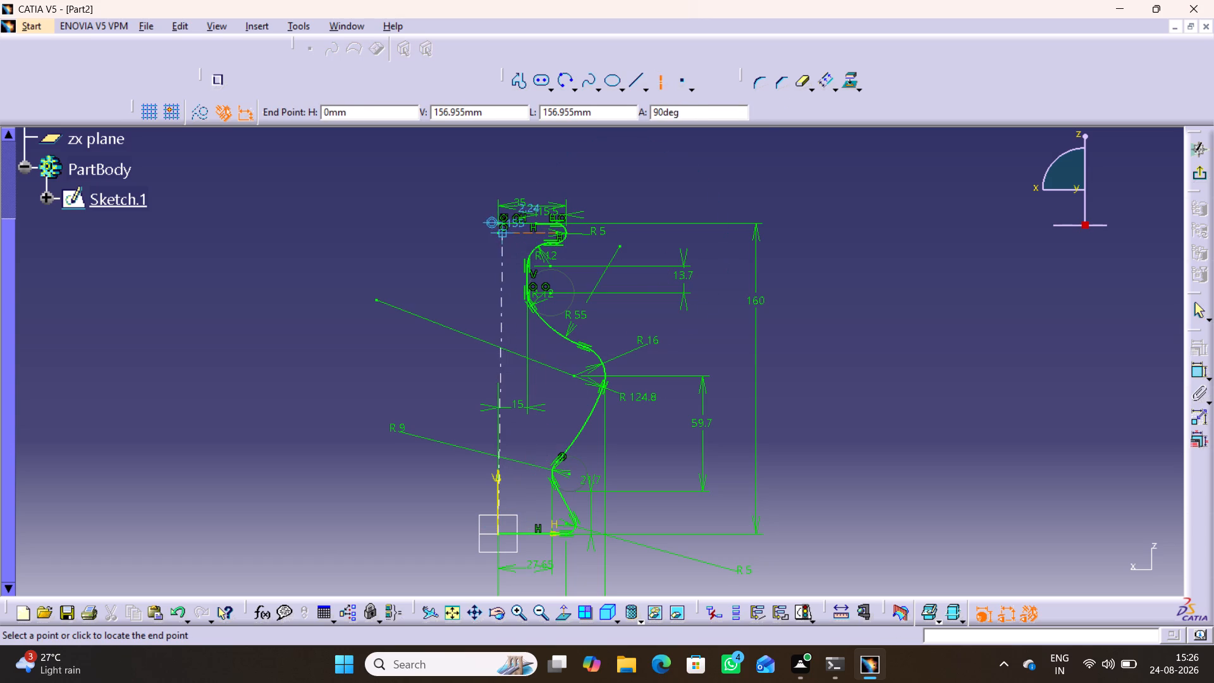
{"action": "left_click", "coordinate": [501, 234]}
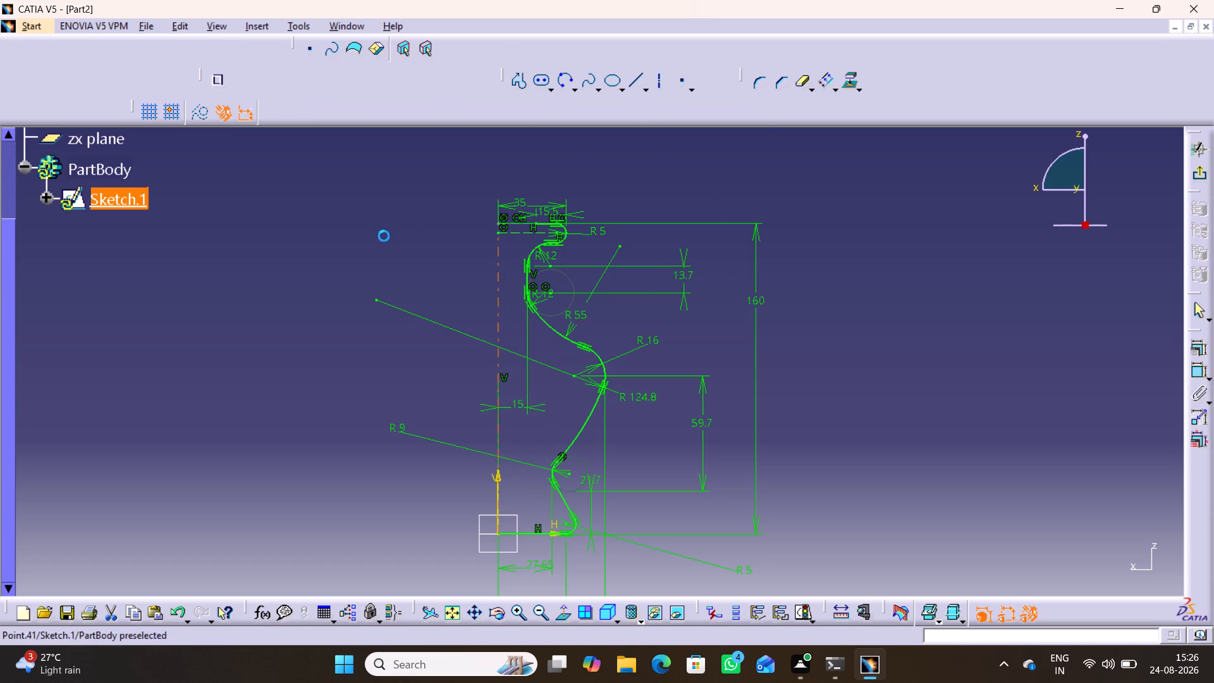
{"action": "left_click", "coordinate": [916, 298]}
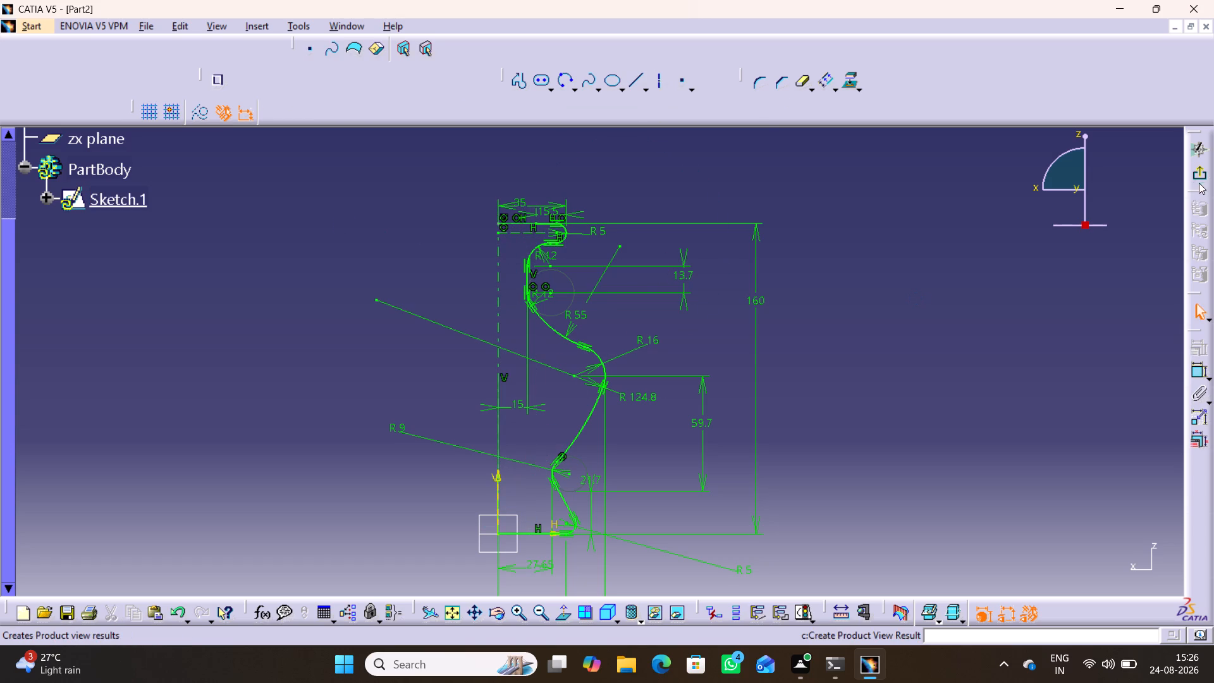
{"action": "left_click", "coordinate": [1198, 175]}
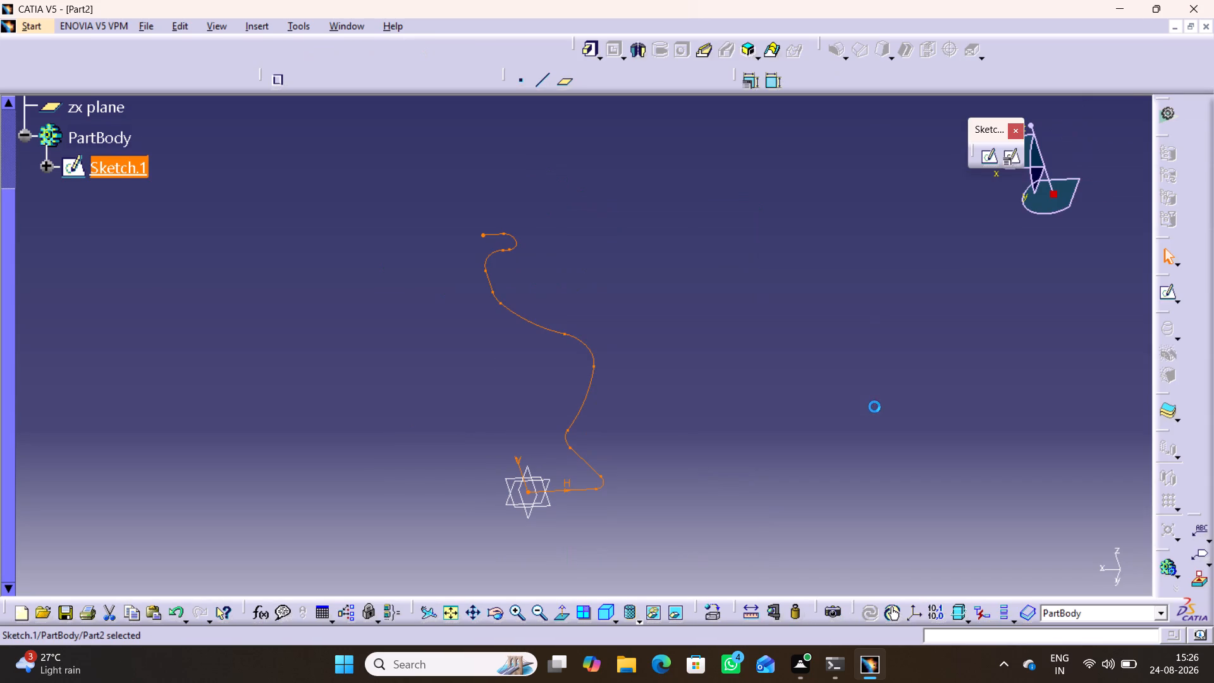
{"action": "left_click", "coordinate": [875, 355]}
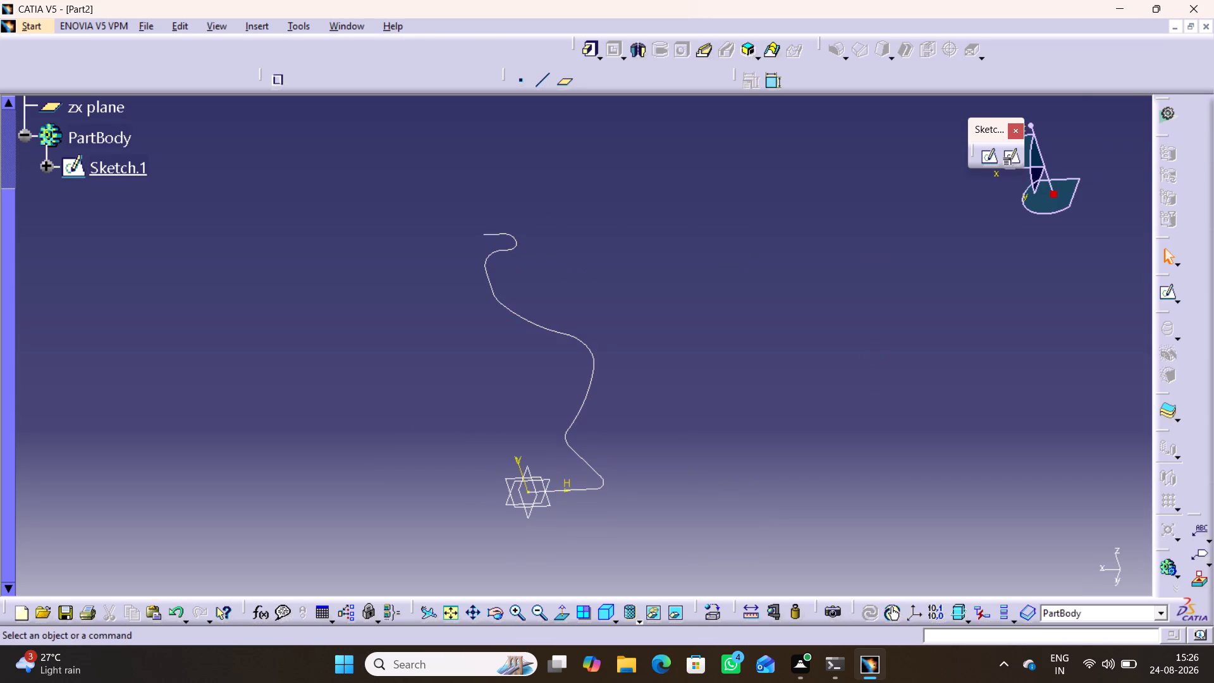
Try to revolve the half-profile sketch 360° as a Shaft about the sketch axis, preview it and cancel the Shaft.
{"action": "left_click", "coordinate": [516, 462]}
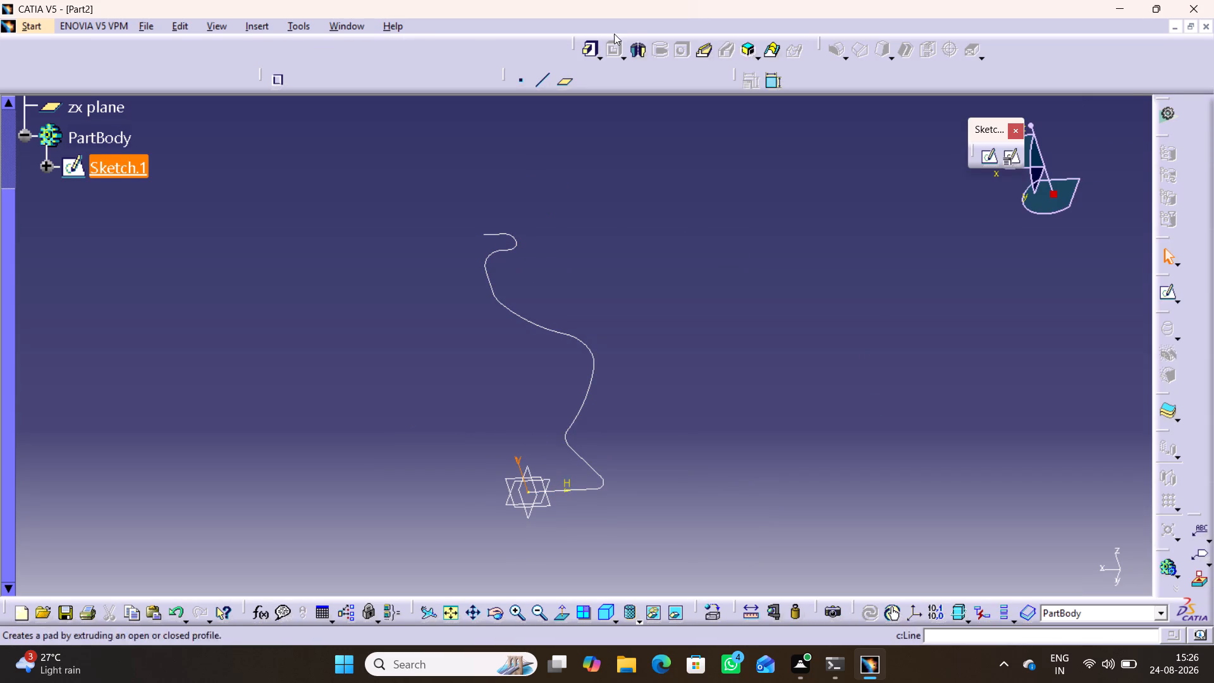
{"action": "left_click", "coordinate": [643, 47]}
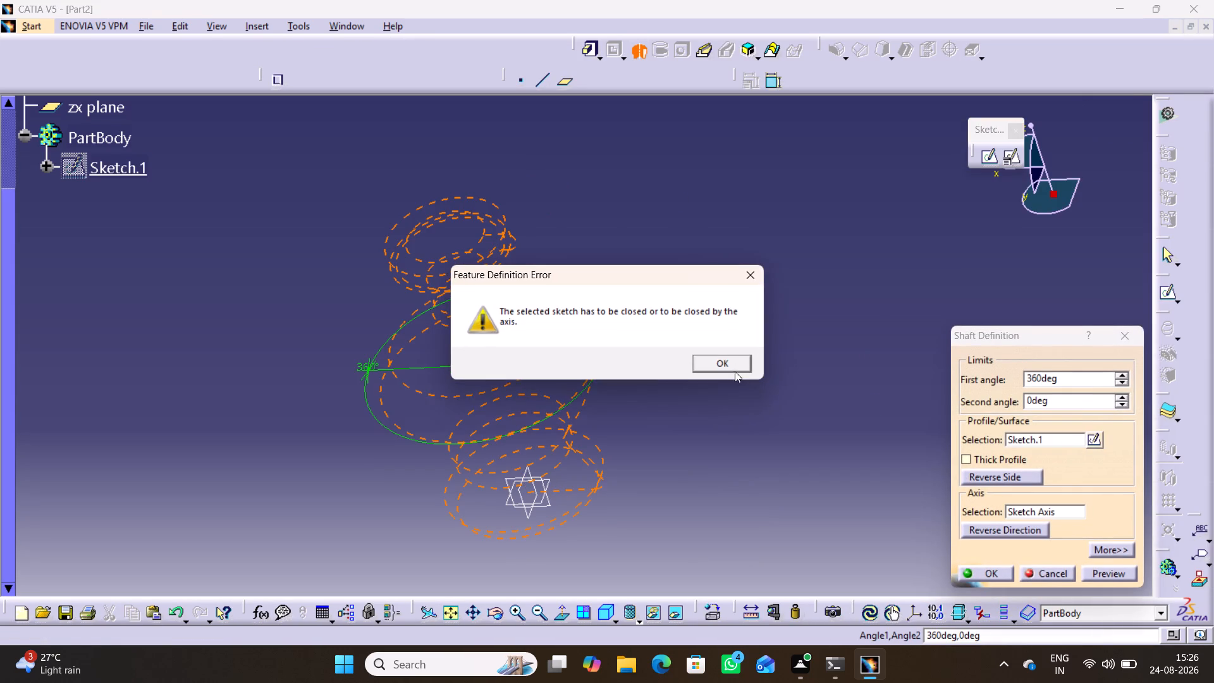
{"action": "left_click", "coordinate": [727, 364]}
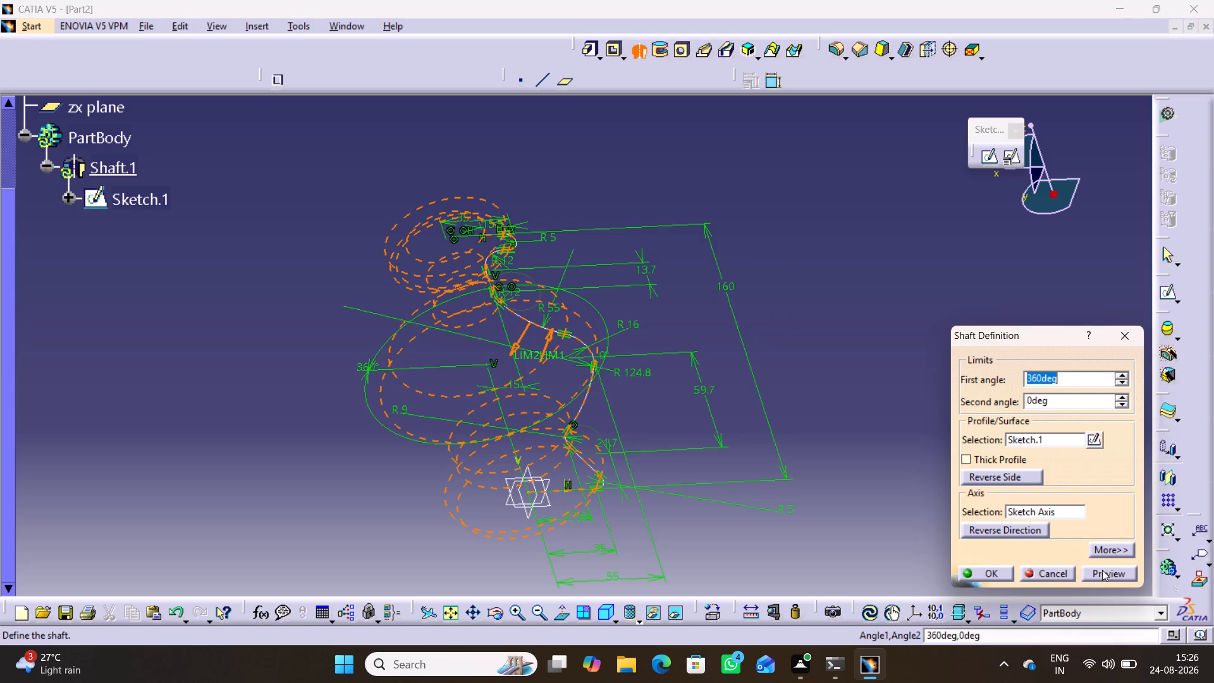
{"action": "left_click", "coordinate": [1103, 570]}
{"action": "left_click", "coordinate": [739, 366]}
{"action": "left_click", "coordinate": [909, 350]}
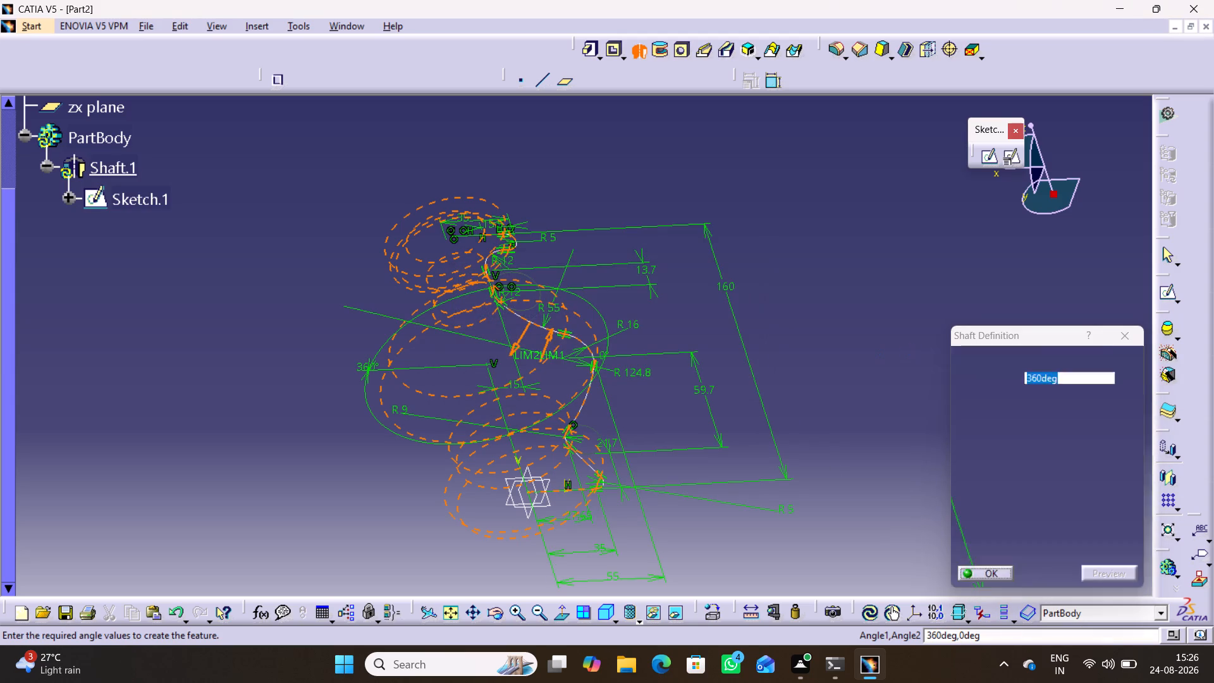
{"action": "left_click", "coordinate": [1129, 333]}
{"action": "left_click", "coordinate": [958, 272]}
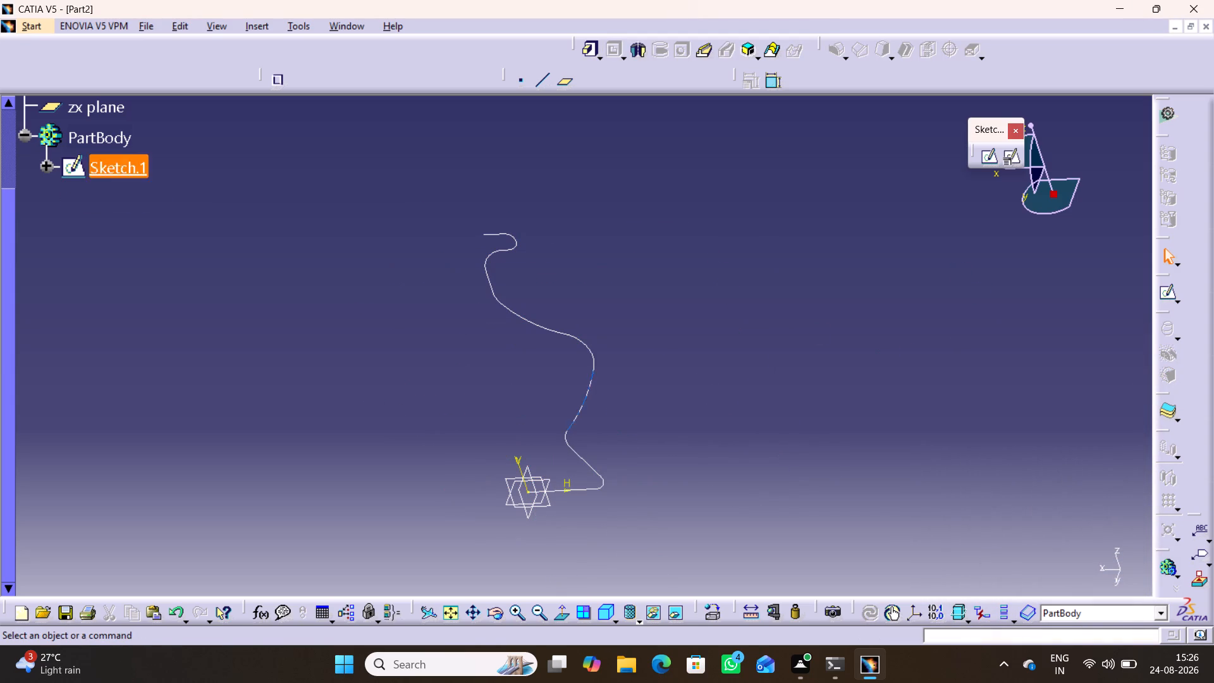
Reopen the half-profile sketch and delete the construction line joining the axis to the rim's short top line.
{"action": "double_click", "coordinate": [579, 405]}
{"action": "double_click", "coordinate": [589, 348]}
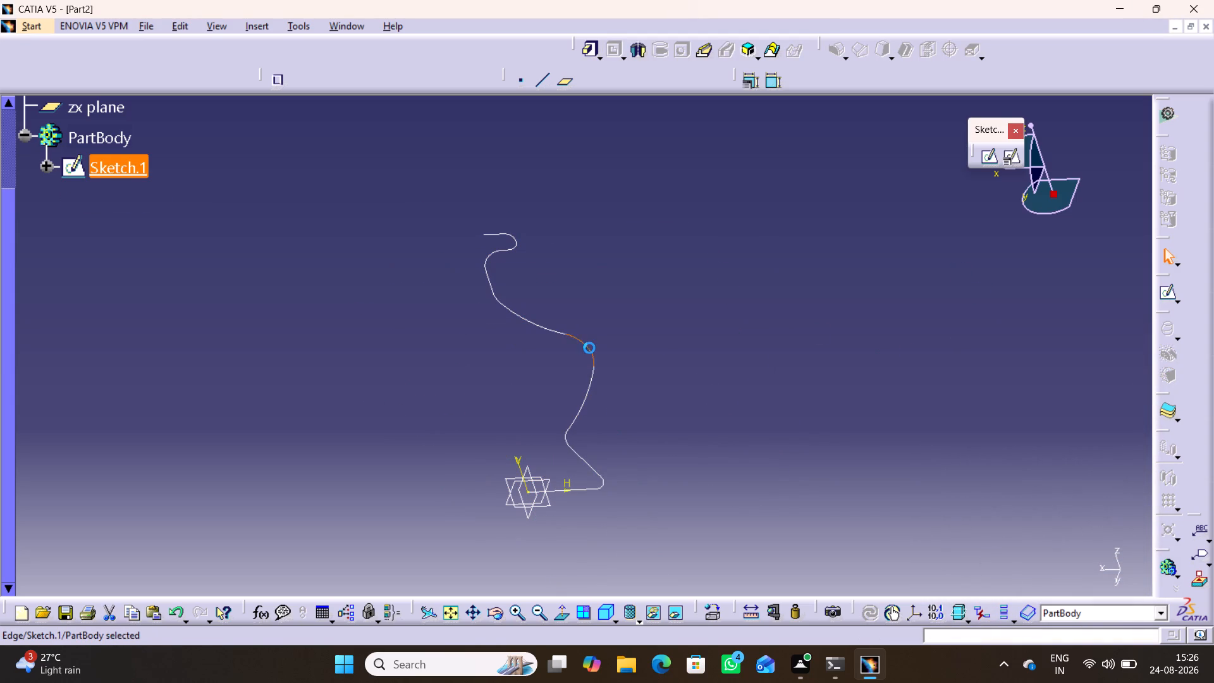
{"action": "left_click", "coordinate": [788, 362]}
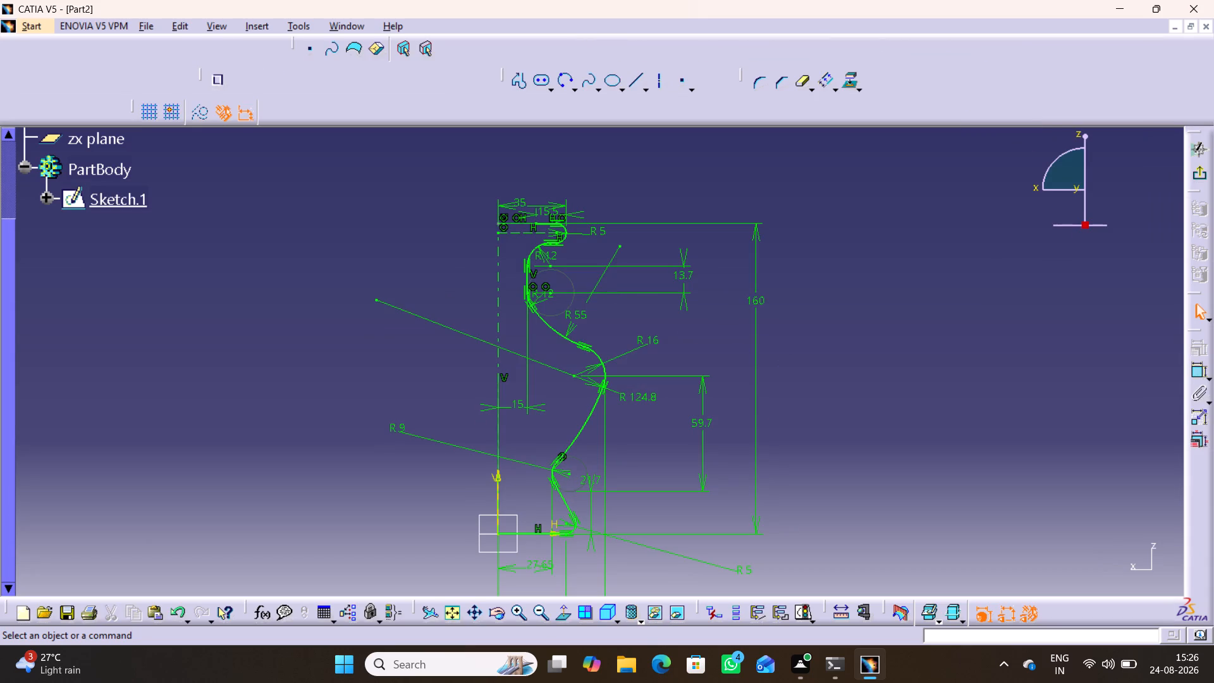
{"action": "middle_click_drag", "start_coordinate": [438, 287], "coordinate": [502, 164]}
{"action": "right_click", "coordinate": [438, 287]}
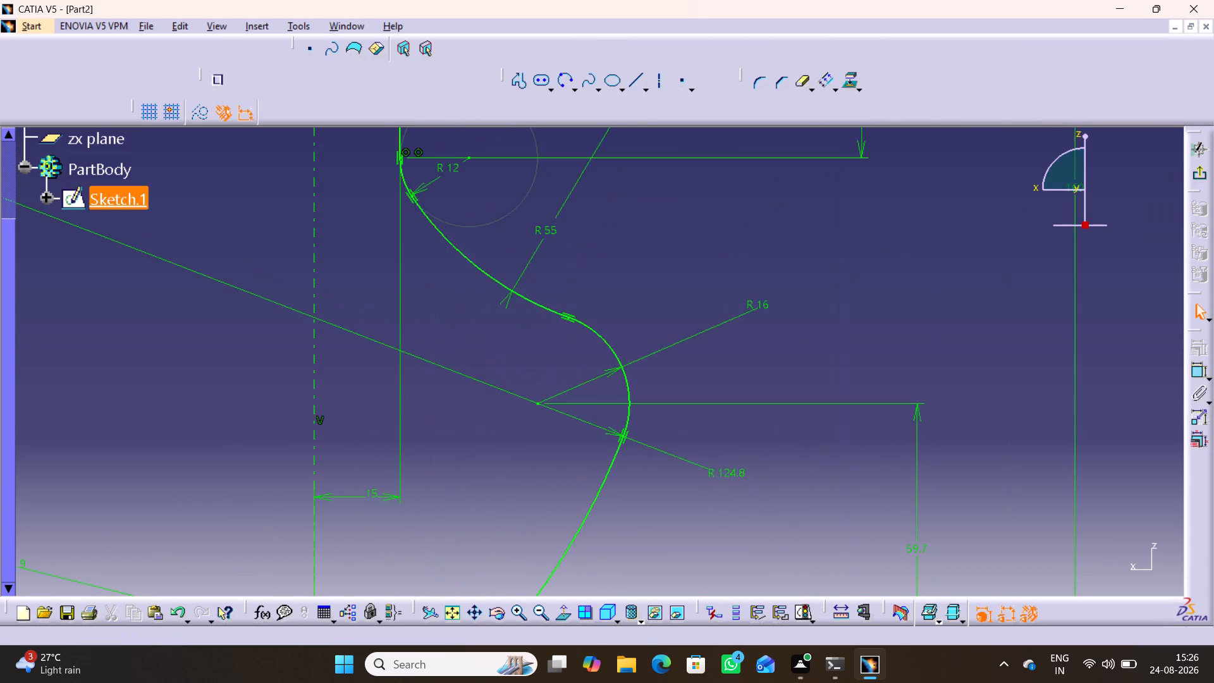
{"action": "middle_click_drag", "start_coordinate": [524, 232], "coordinate": [548, 448]}
{"action": "middle_click_drag", "start_coordinate": [580, 249], "coordinate": [589, 228]}
{"action": "right_click", "coordinate": [580, 249]}
{"action": "middle_click_drag", "start_coordinate": [584, 254], "coordinate": [582, 341]}
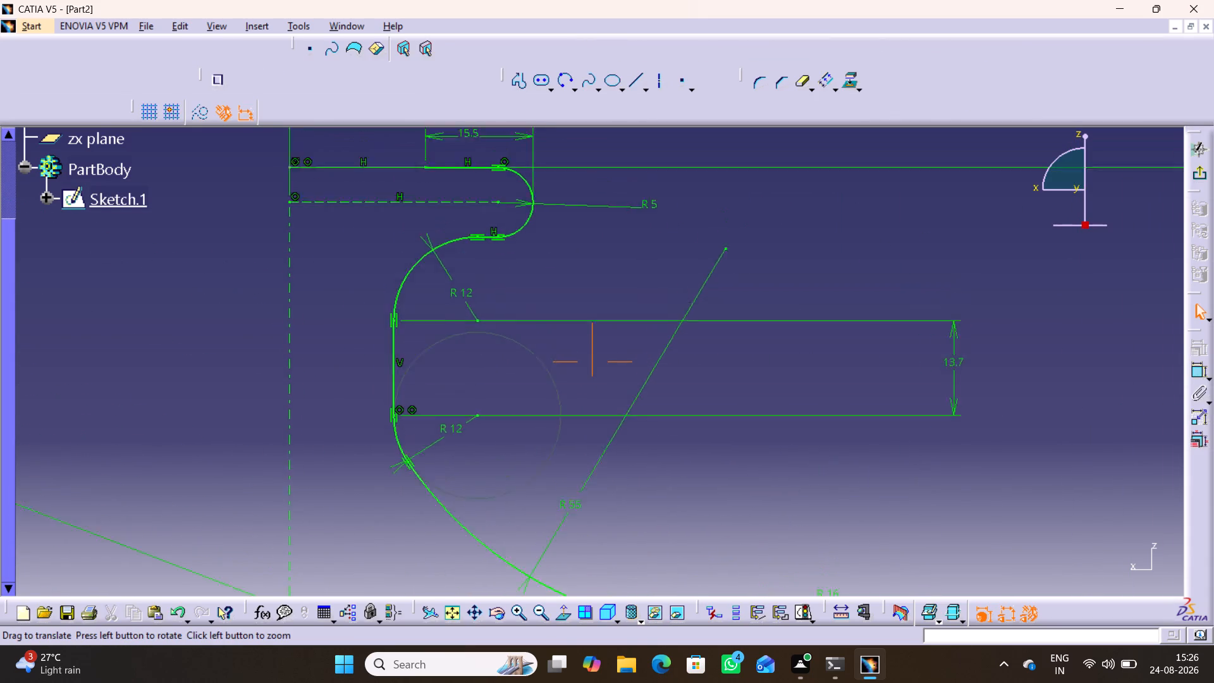
{"action": "middle_click_drag", "start_coordinate": [582, 341], "coordinate": [587, 397]}
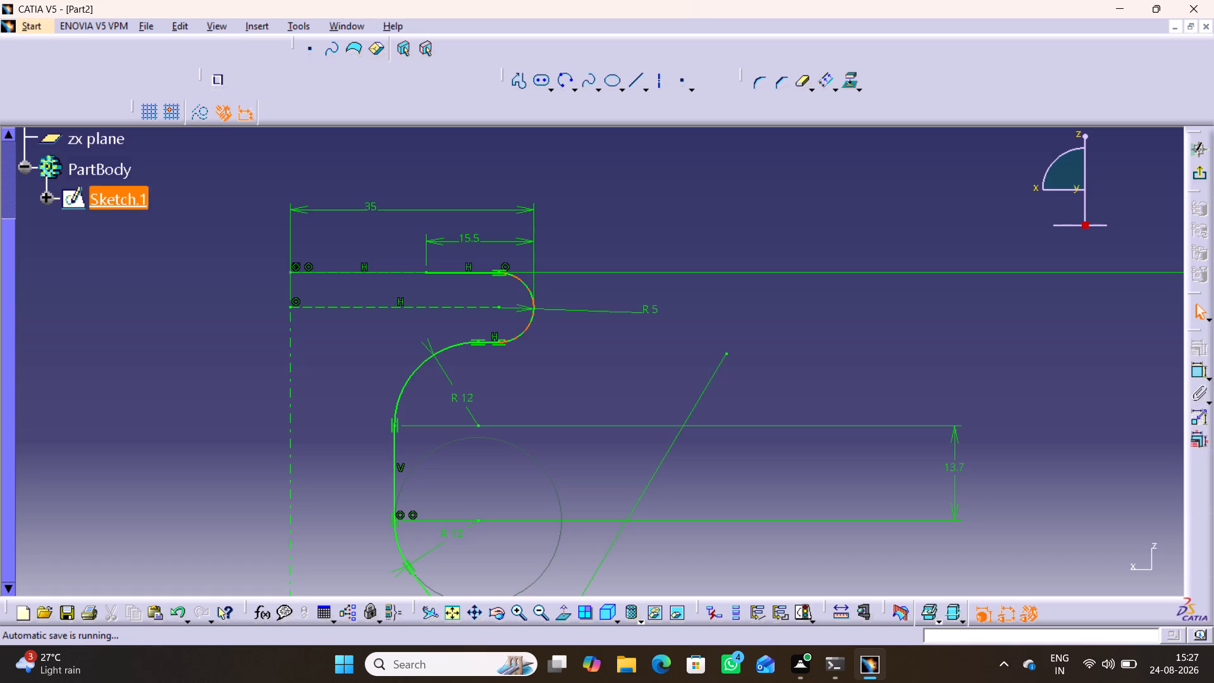
{"action": "right_click", "coordinate": [389, 271]}
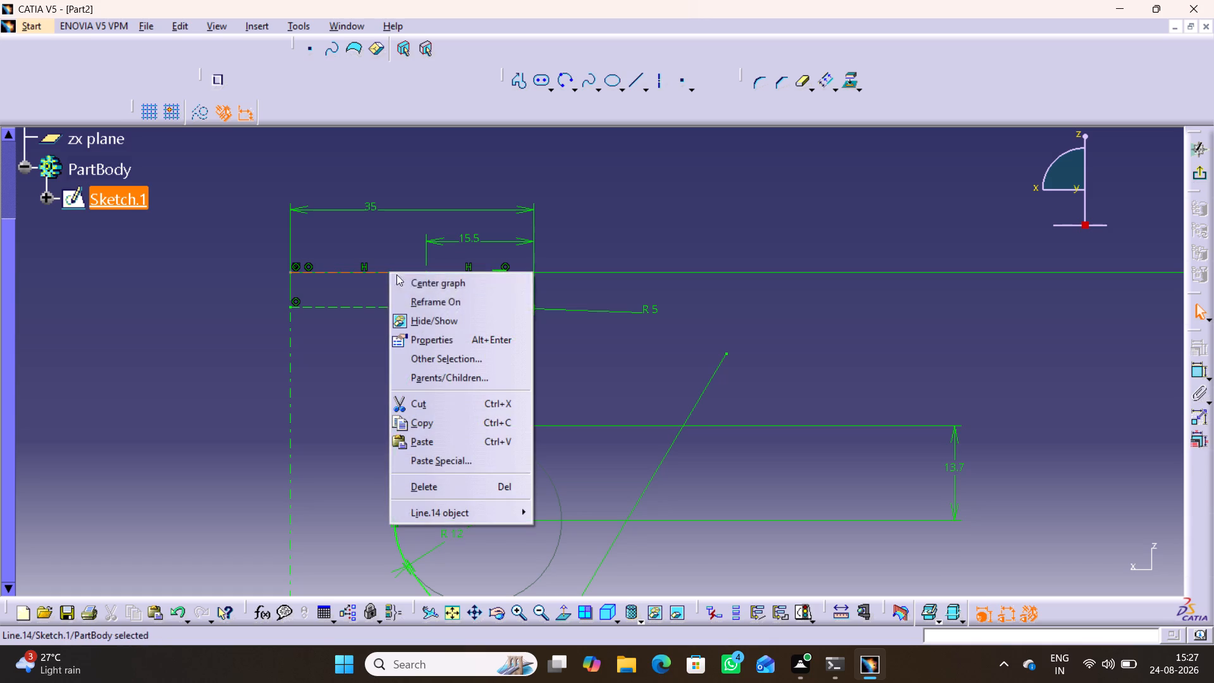
{"action": "left_click", "coordinate": [428, 488]}
{"action": "left_click", "coordinate": [586, 237]}
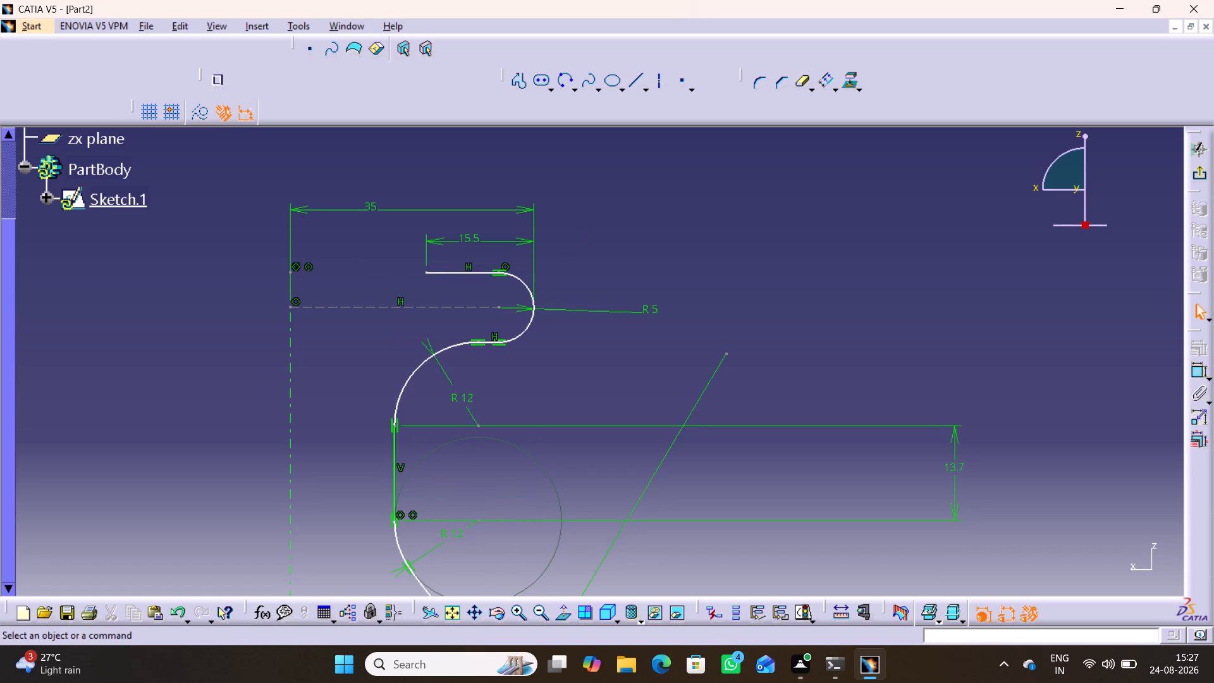
Make the inner end of the rim's top line coincident with the point on the vertical axis at the same height.
{"action": "left_click", "coordinate": [424, 273]}
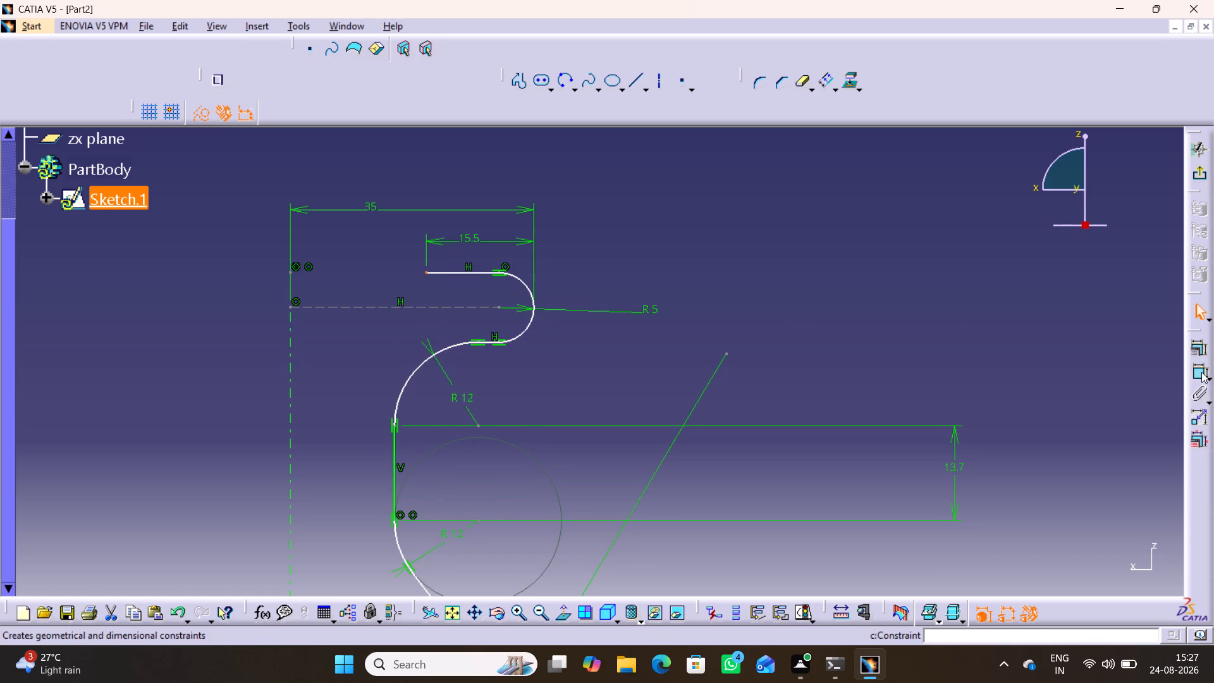
{"action": "left_click_drag", "start_coordinate": [1201, 372], "coordinate": [1196, 375]}
{"action": "left_click", "coordinate": [290, 271]}
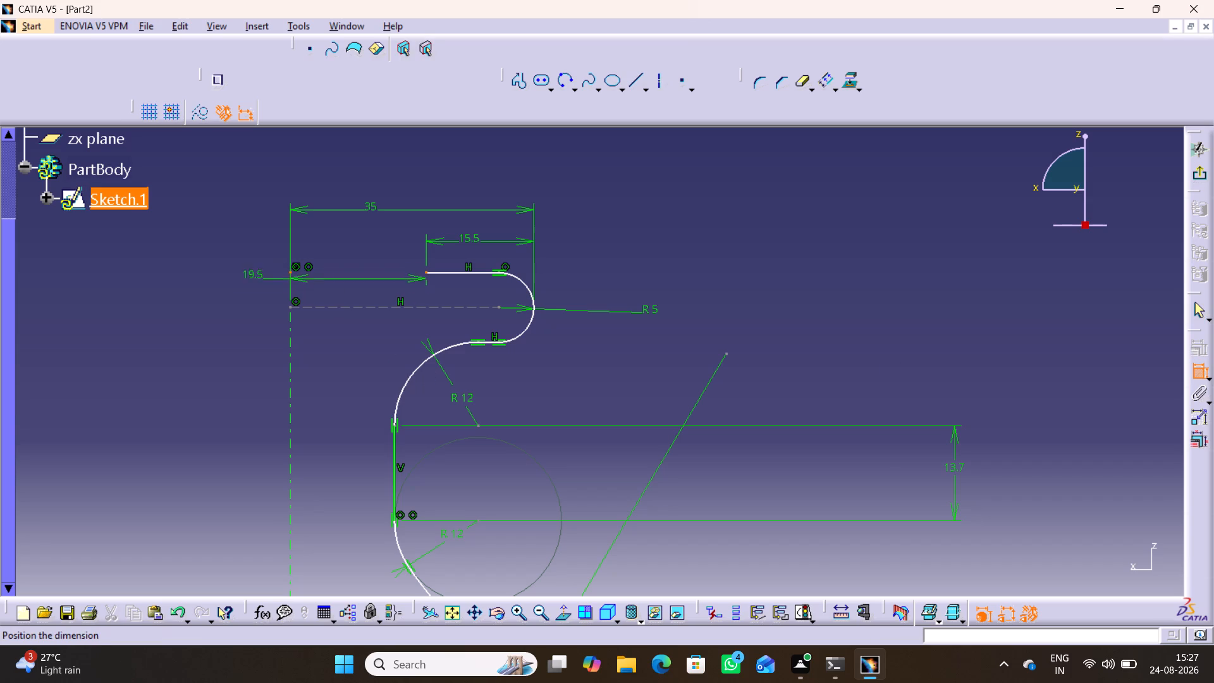
{"action": "right_click", "coordinate": [148, 279]}
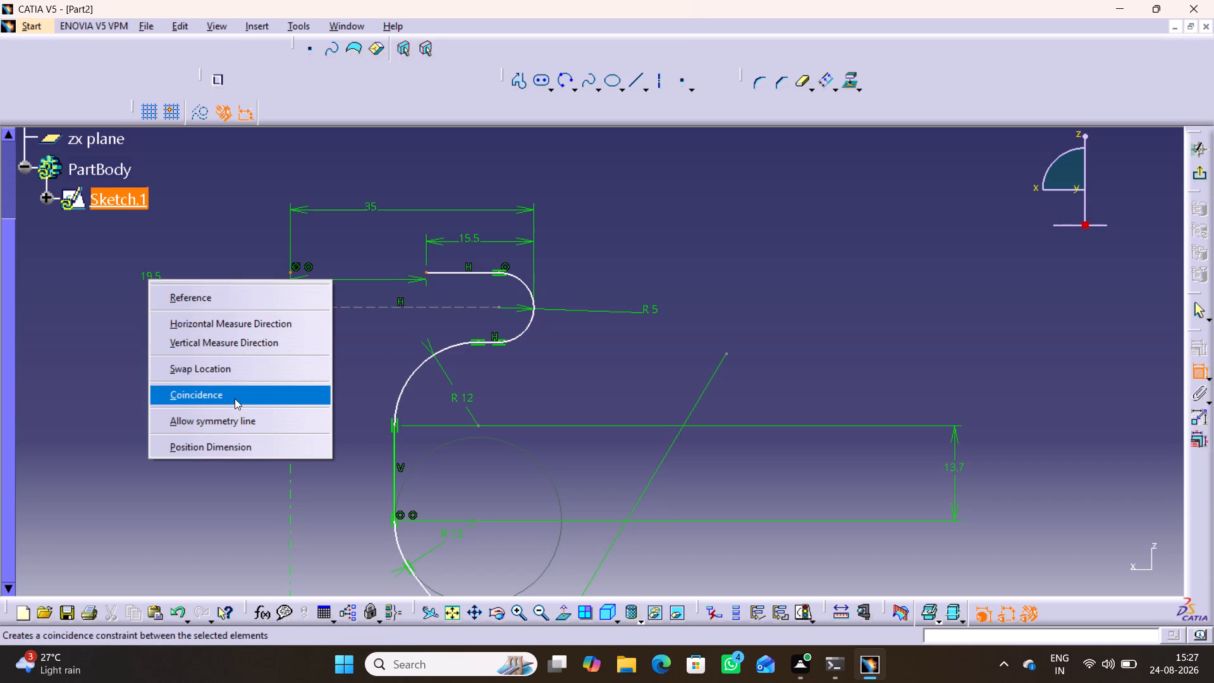
{"action": "left_click", "coordinate": [235, 398]}
Delete the conflicting 15.5 mm dimension above the rim.
{"action": "right_click", "coordinate": [470, 240]}
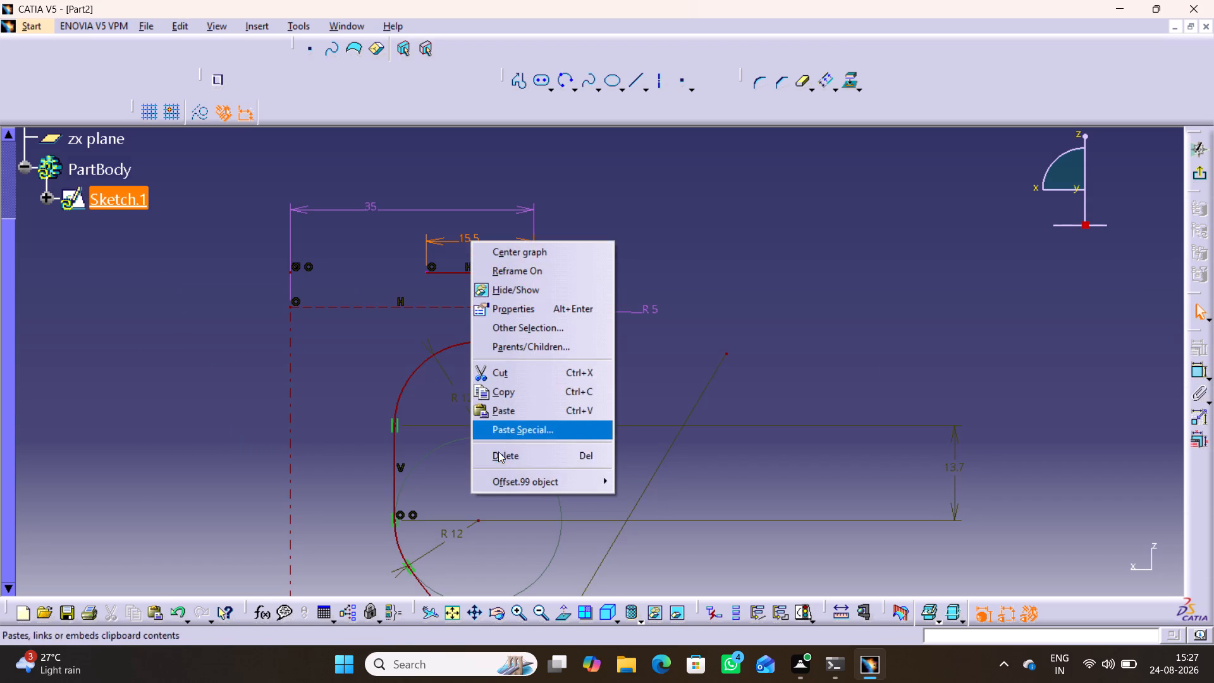
{"action": "left_click", "coordinate": [503, 457]}
{"action": "left_click", "coordinate": [755, 257]}
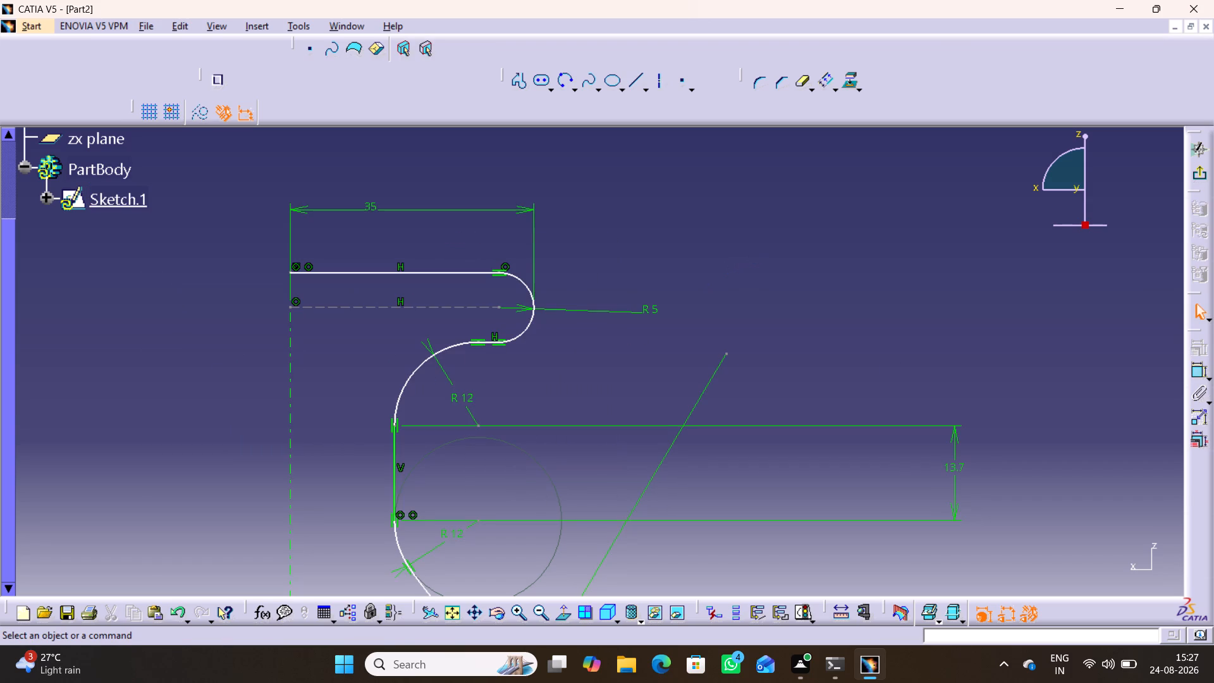
Dimension the vase's overall height between the rim's top line and the horizontal base line.
{"action": "left_click", "coordinate": [1195, 373]}
{"action": "left_click", "coordinate": [430, 270]}
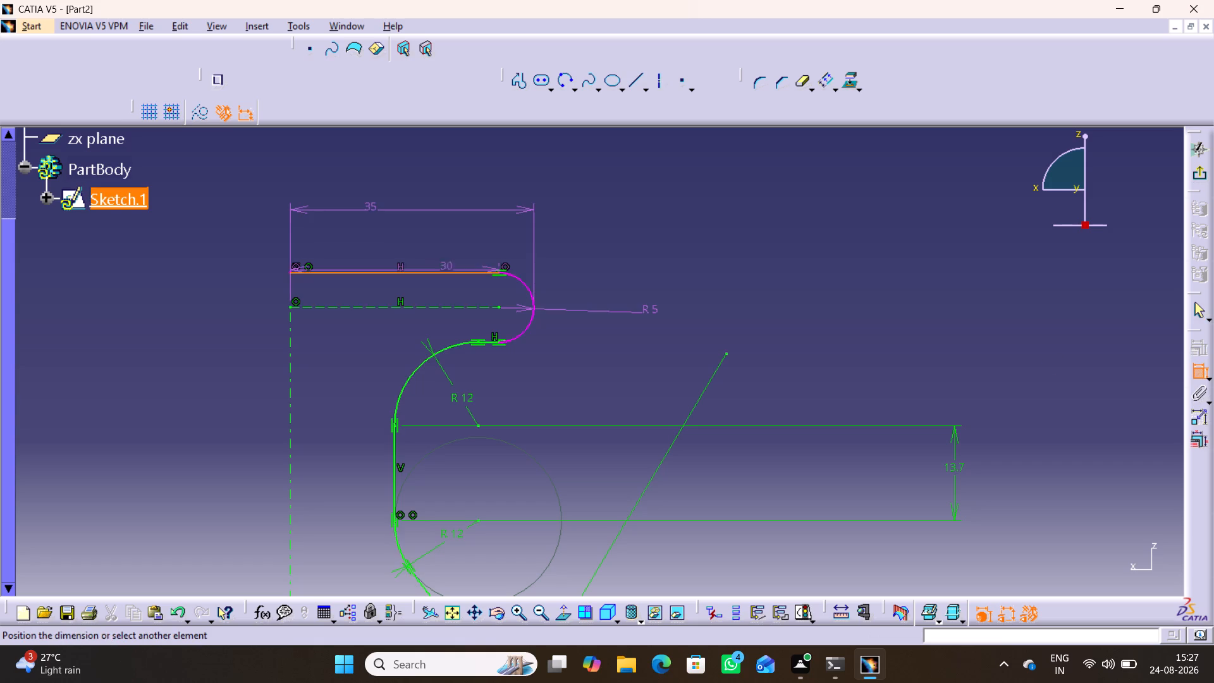
{"action": "middle_click_drag", "start_coordinate": [534, 340], "coordinate": [590, 148]}
{"action": "middle_click_drag", "start_coordinate": [605, 356], "coordinate": [568, 115]}
{"action": "middle_click_drag", "start_coordinate": [594, 376], "coordinate": [568, 157]}
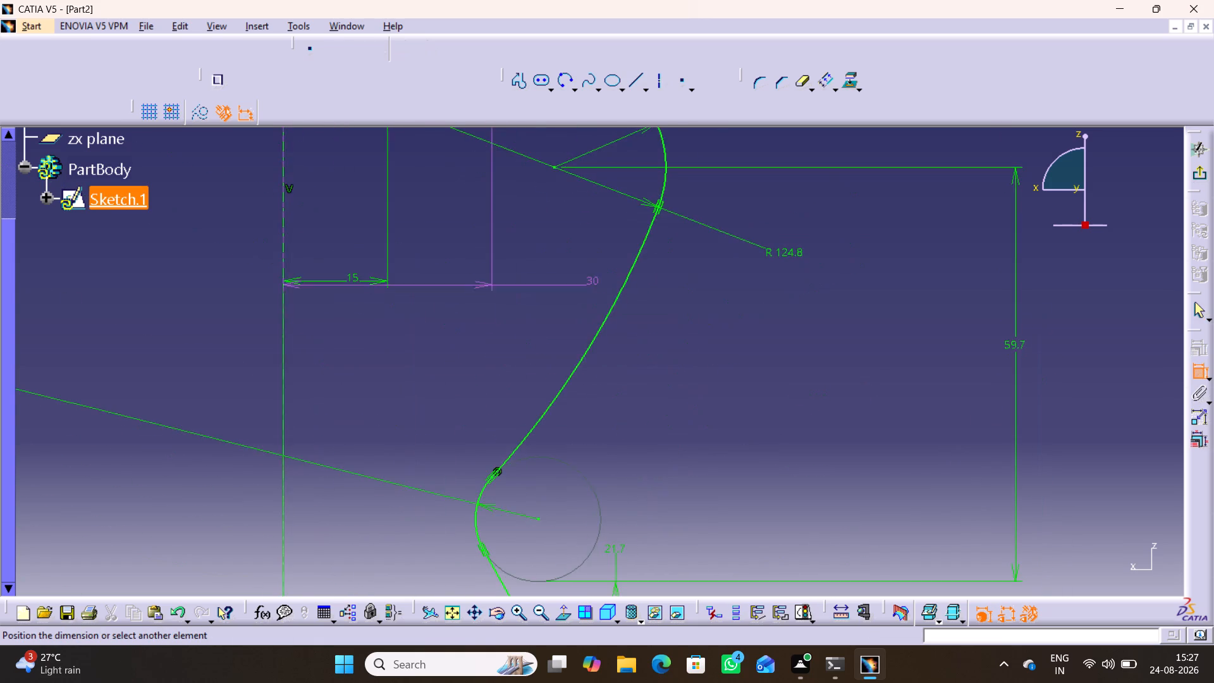
{"action": "middle_click_drag", "start_coordinate": [582, 369], "coordinate": [558, 133]}
{"action": "middle_click_drag", "start_coordinate": [579, 391], "coordinate": [589, 228]}
{"action": "middle_click_drag", "start_coordinate": [756, 262], "coordinate": [514, 454]}
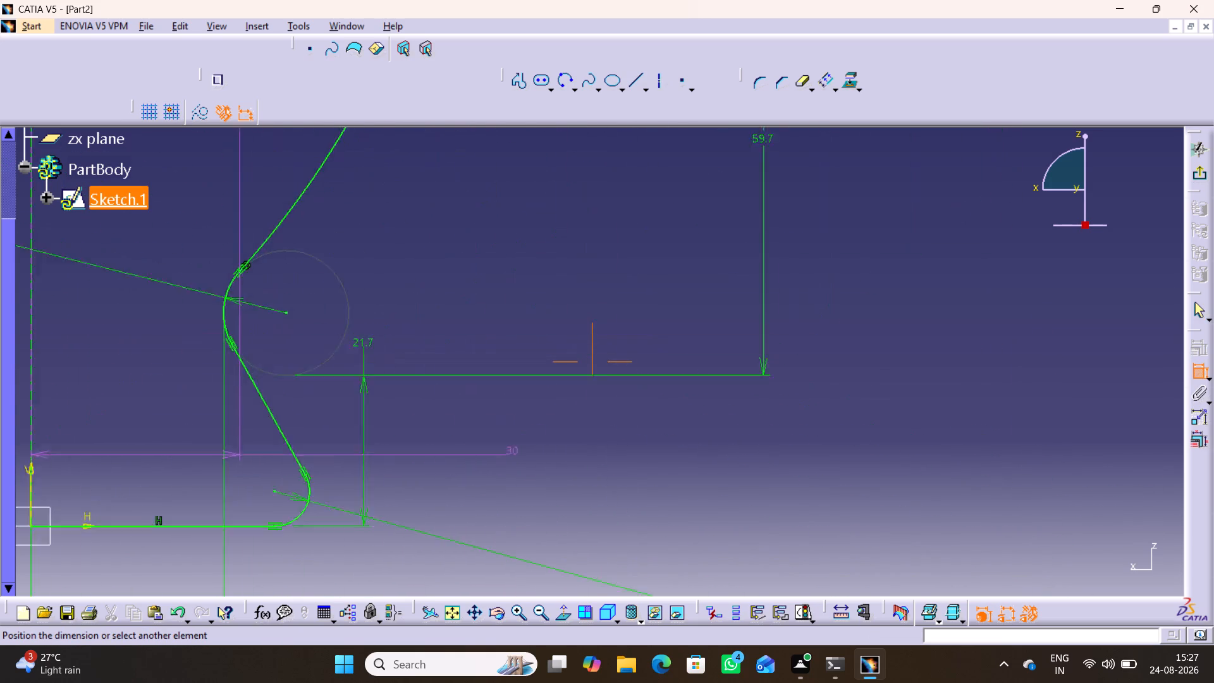
{"action": "middle_click_drag", "start_coordinate": [514, 454], "coordinate": [410, 535]}
{"action": "middle_click_drag", "start_coordinate": [530, 316], "coordinate": [486, 481]}
{"action": "middle_click_drag", "start_coordinate": [486, 474], "coordinate": [608, 350]}
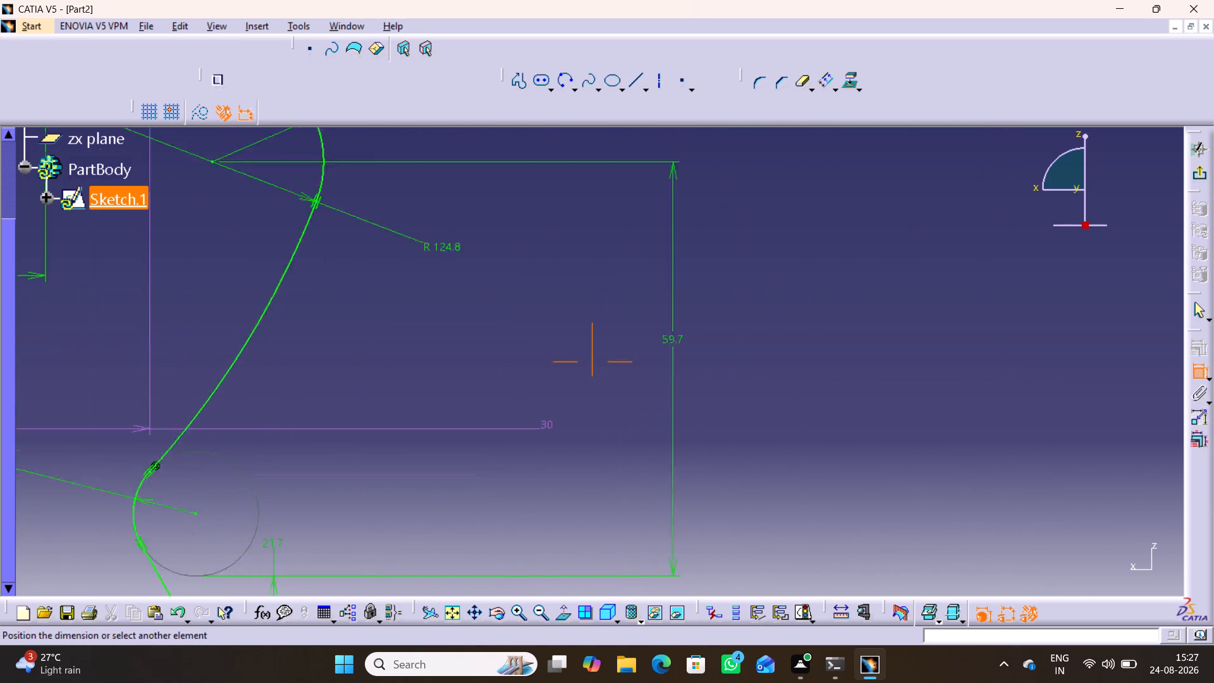
{"action": "middle_click_drag", "start_coordinate": [608, 350], "coordinate": [749, 149]}
{"action": "middle_click_drag", "start_coordinate": [556, 403], "coordinate": [623, 303]}
{"action": "middle_click_drag", "start_coordinate": [373, 396], "coordinate": [394, 335]}
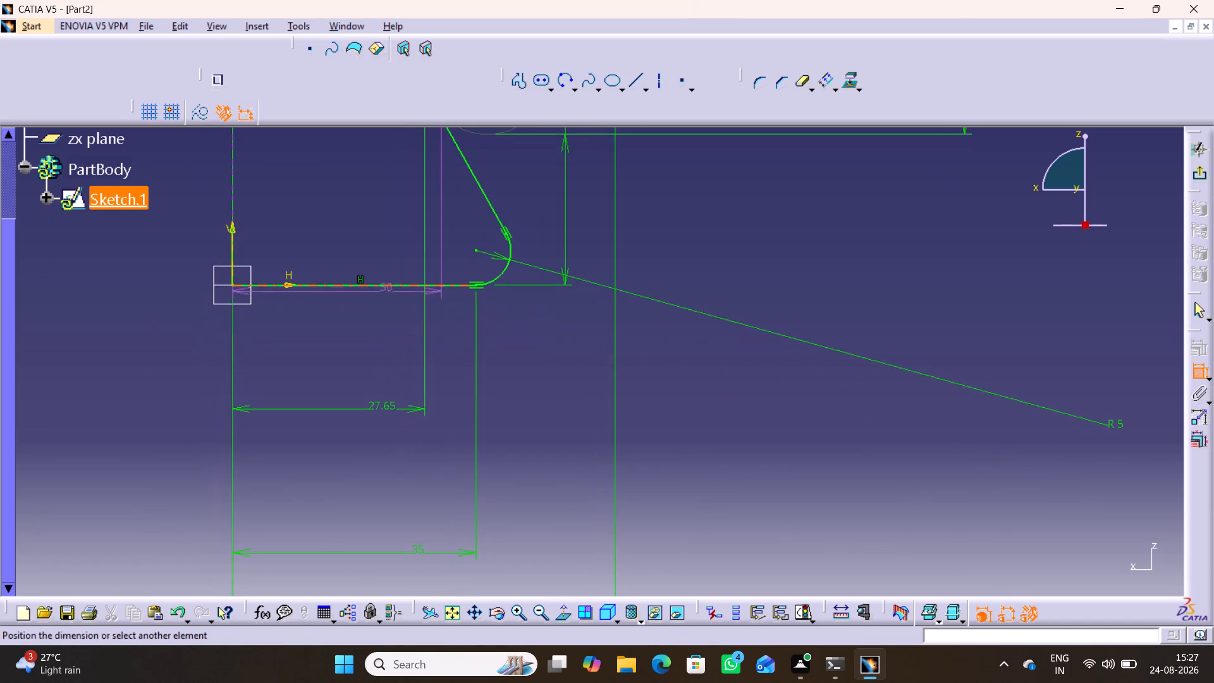
{"action": "left_click", "coordinate": [386, 285]}
{"action": "middle_click_drag", "start_coordinate": [799, 203], "coordinate": [601, 383]}
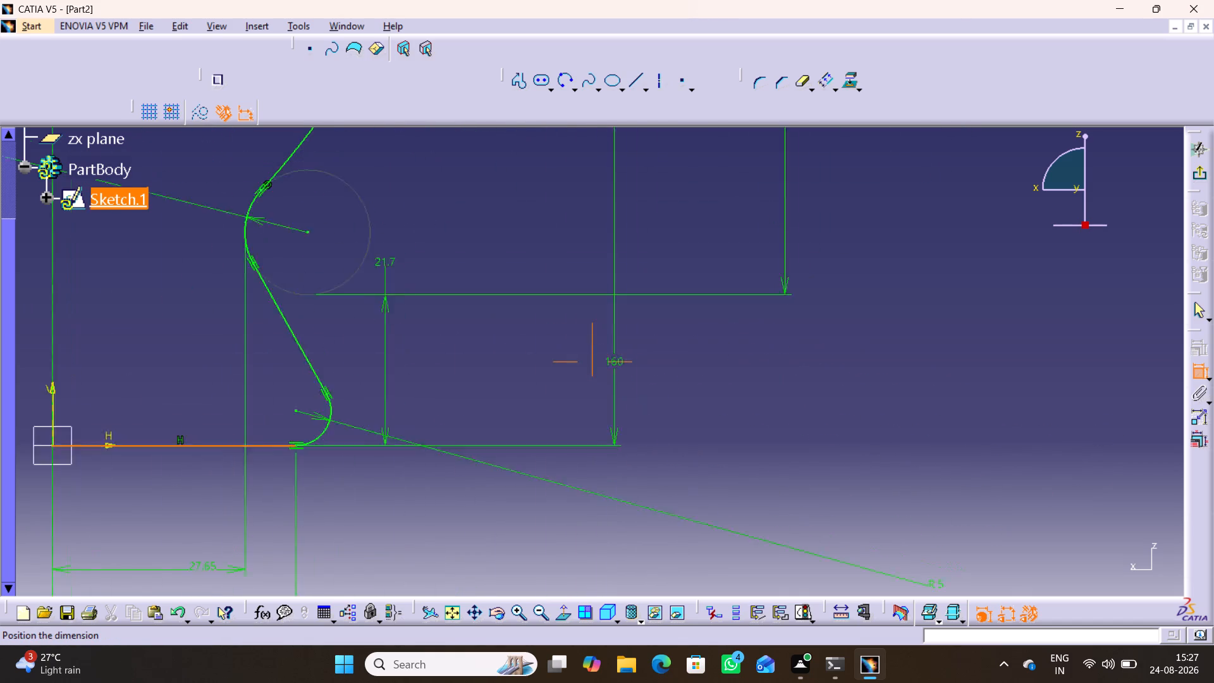
{"action": "middle_click_drag", "start_coordinate": [601, 383], "coordinate": [586, 402]}
{"action": "middle_click_drag", "start_coordinate": [829, 188], "coordinate": [562, 481]}
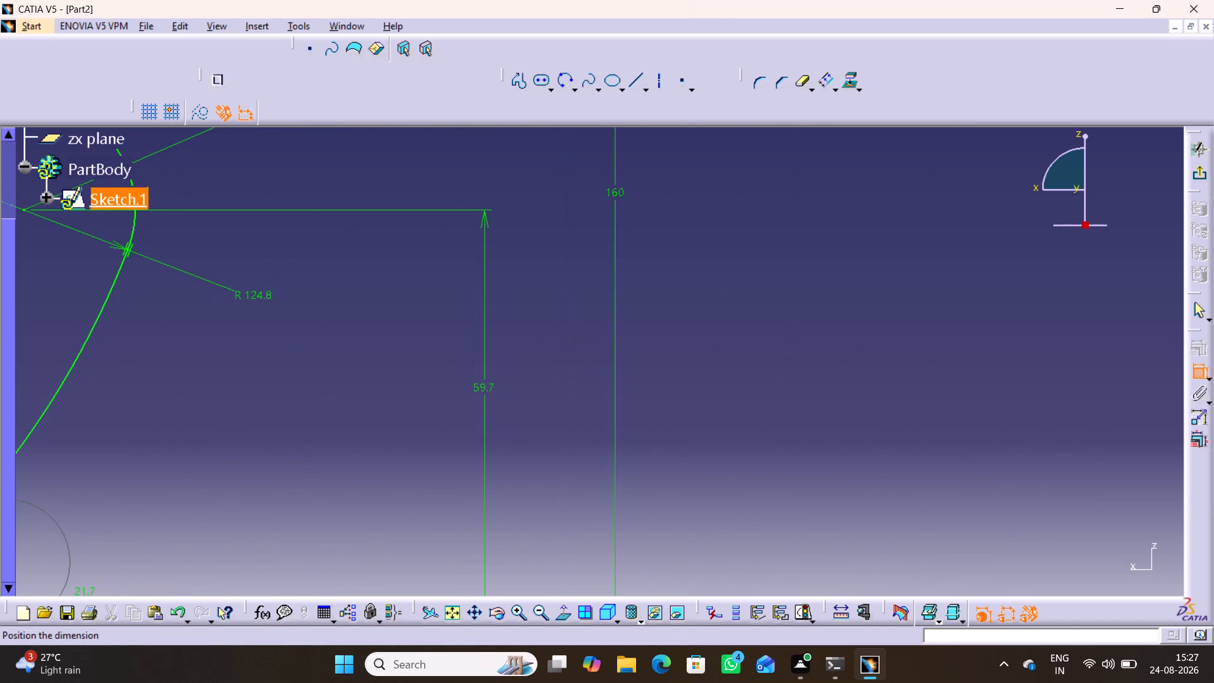
{"action": "left_click", "coordinate": [616, 196]}
{"action": "left_click", "coordinate": [667, 225]}
Leave the sketch and revolve the half profile 360° about the sketch axis as a Shaft.
{"action": "middle_click_drag", "start_coordinate": [702, 278], "coordinate": [779, 481]}
{"action": "right_click", "coordinate": [703, 278]}
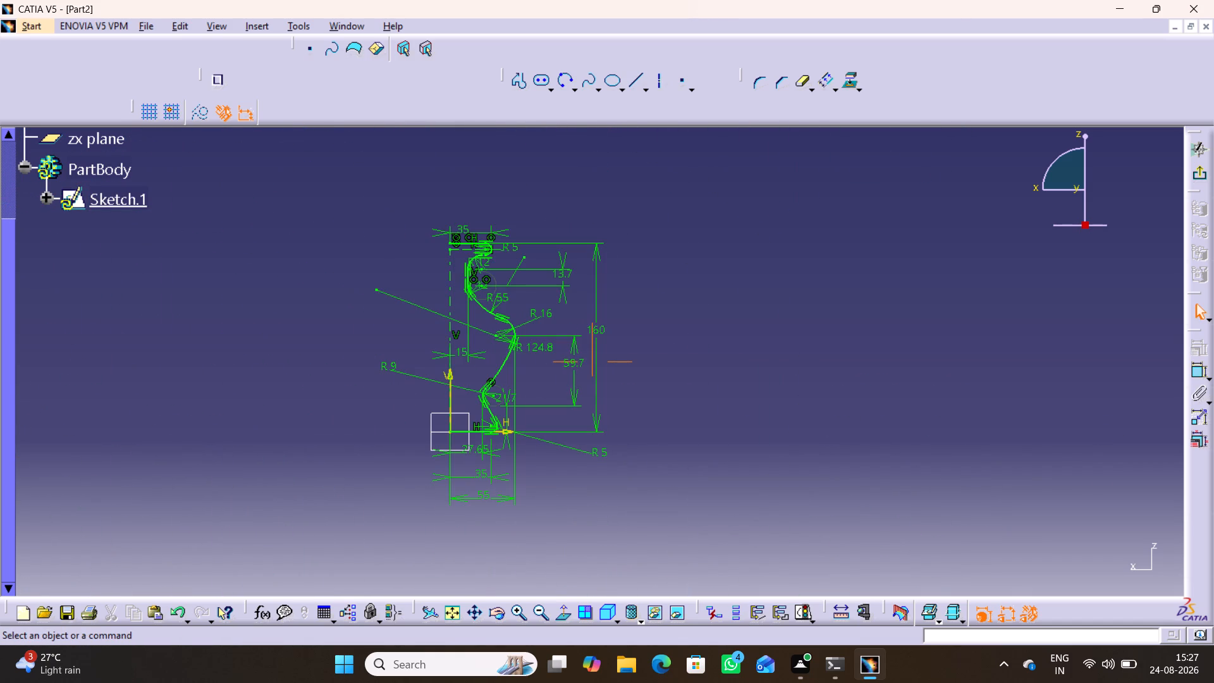
{"action": "middle_click_drag", "start_coordinate": [641, 304], "coordinate": [645, 258]}
{"action": "right_click", "coordinate": [643, 304]}
{"action": "middle_click_drag", "start_coordinate": [658, 293], "coordinate": [687, 278]}
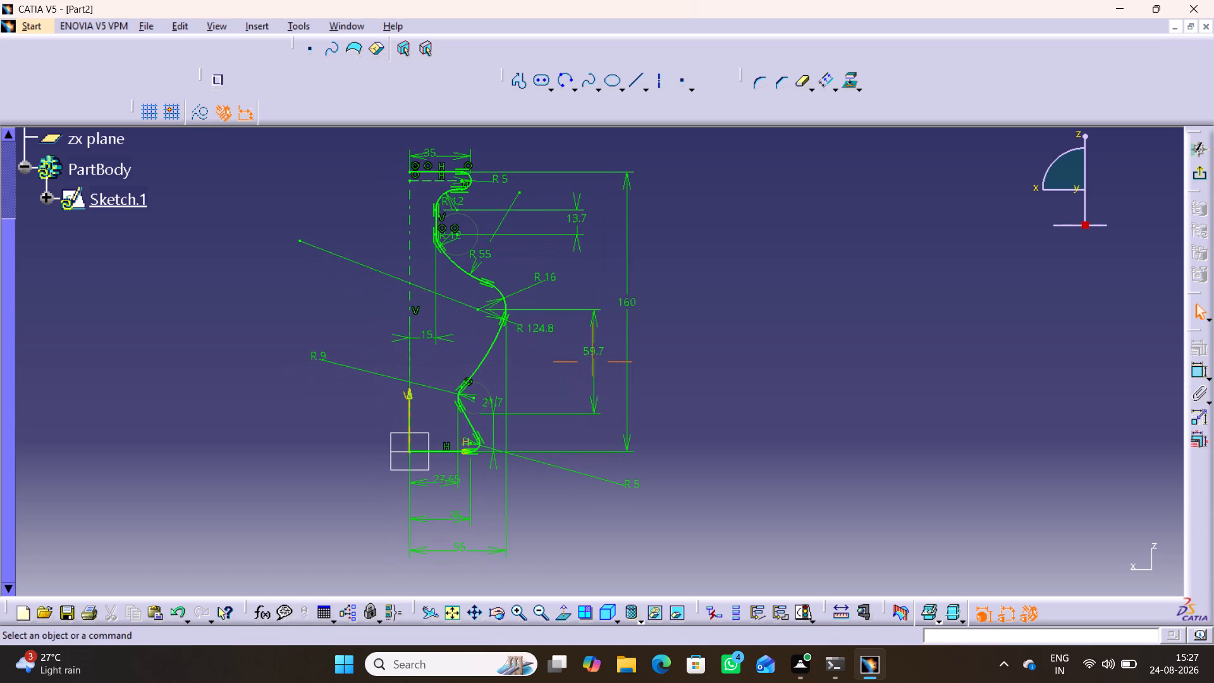
{"action": "left_click", "coordinate": [1200, 169]}
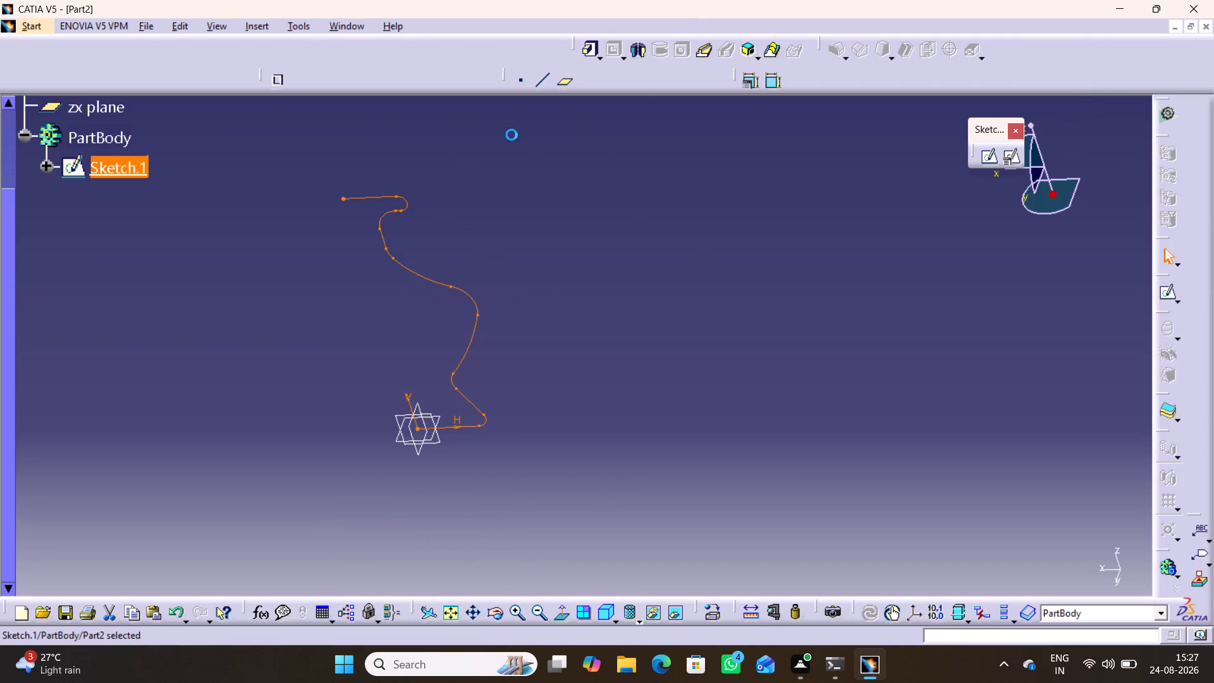
{"action": "left_click", "coordinate": [642, 45]}
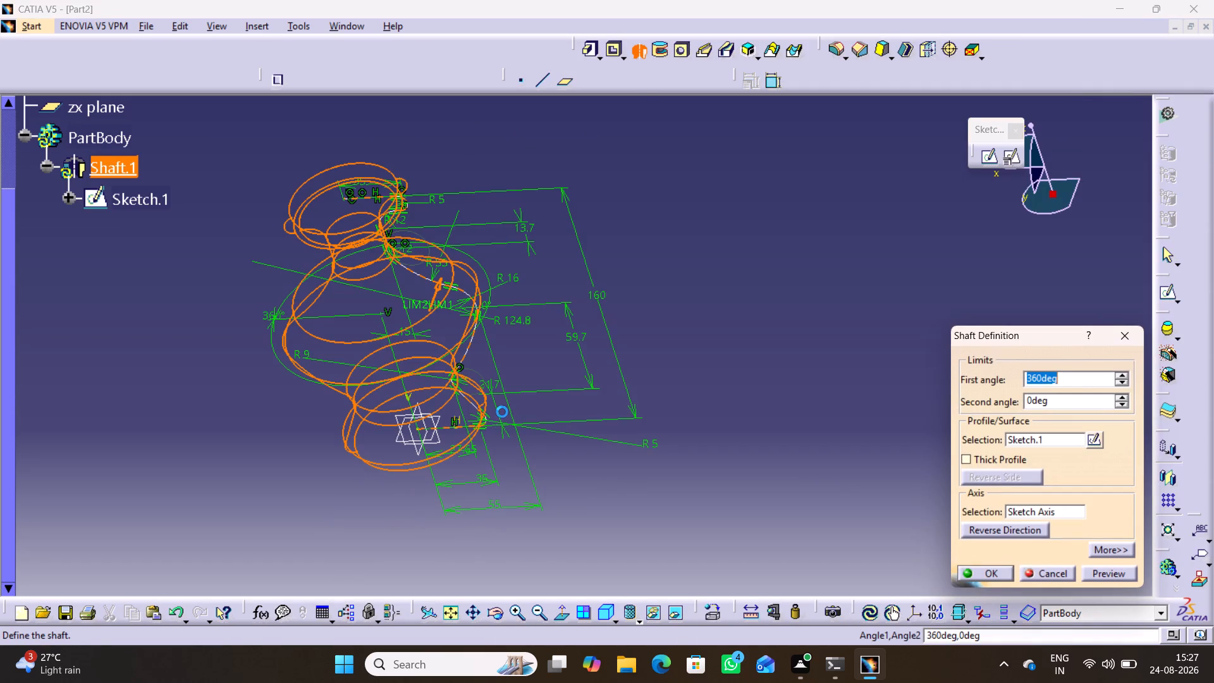
{"action": "left_click", "coordinate": [1120, 575]}
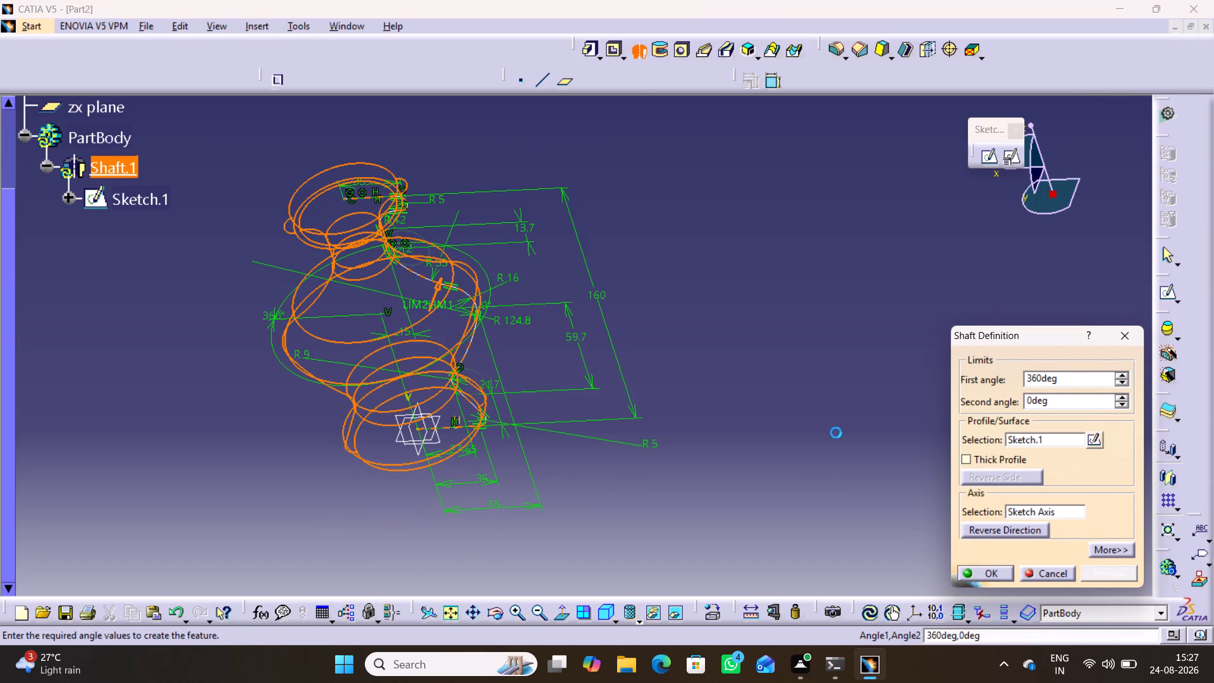
{"action": "left_click", "coordinate": [982, 573]}
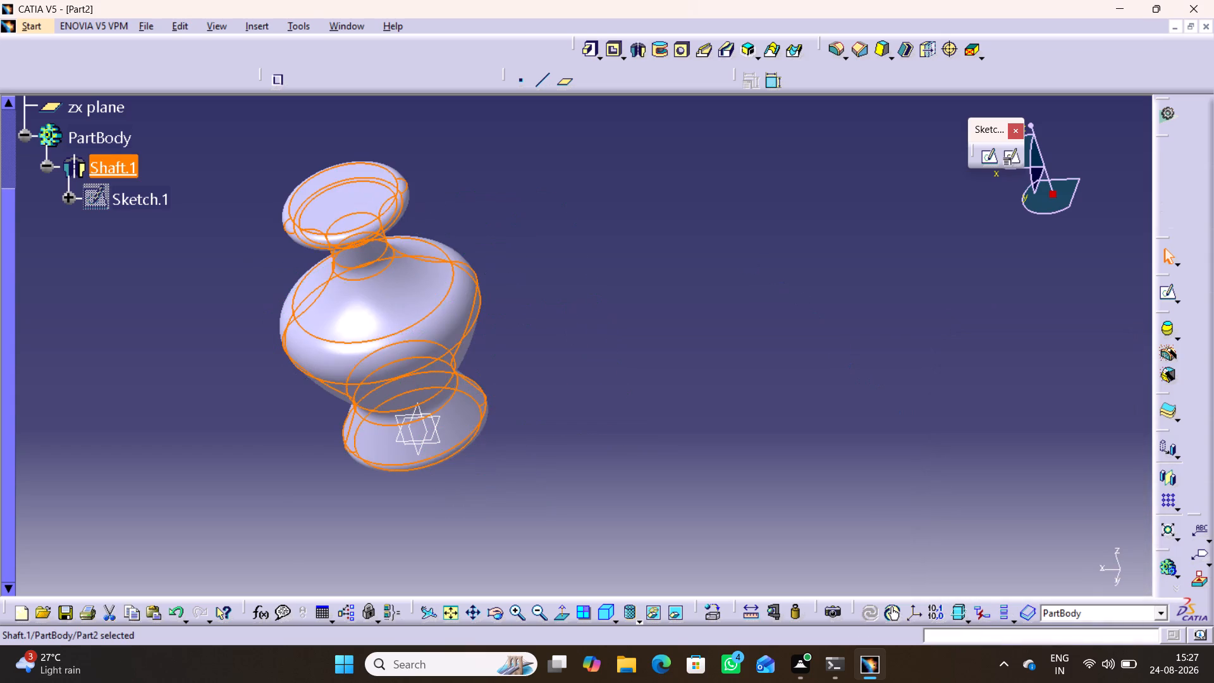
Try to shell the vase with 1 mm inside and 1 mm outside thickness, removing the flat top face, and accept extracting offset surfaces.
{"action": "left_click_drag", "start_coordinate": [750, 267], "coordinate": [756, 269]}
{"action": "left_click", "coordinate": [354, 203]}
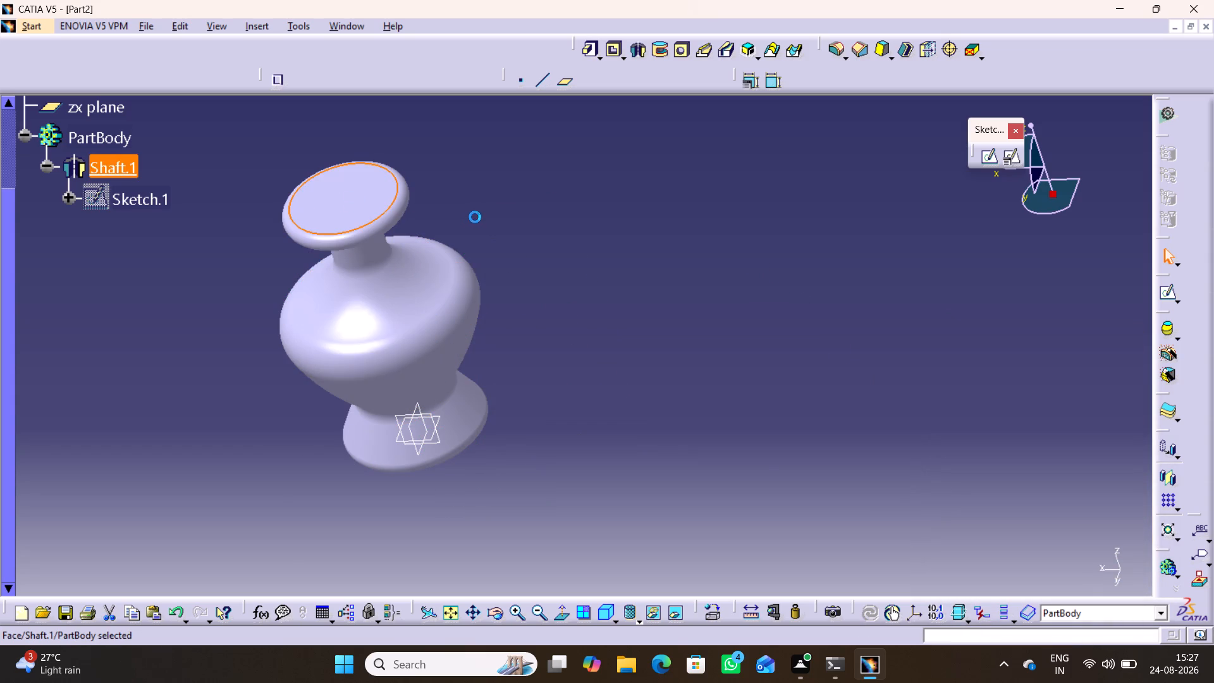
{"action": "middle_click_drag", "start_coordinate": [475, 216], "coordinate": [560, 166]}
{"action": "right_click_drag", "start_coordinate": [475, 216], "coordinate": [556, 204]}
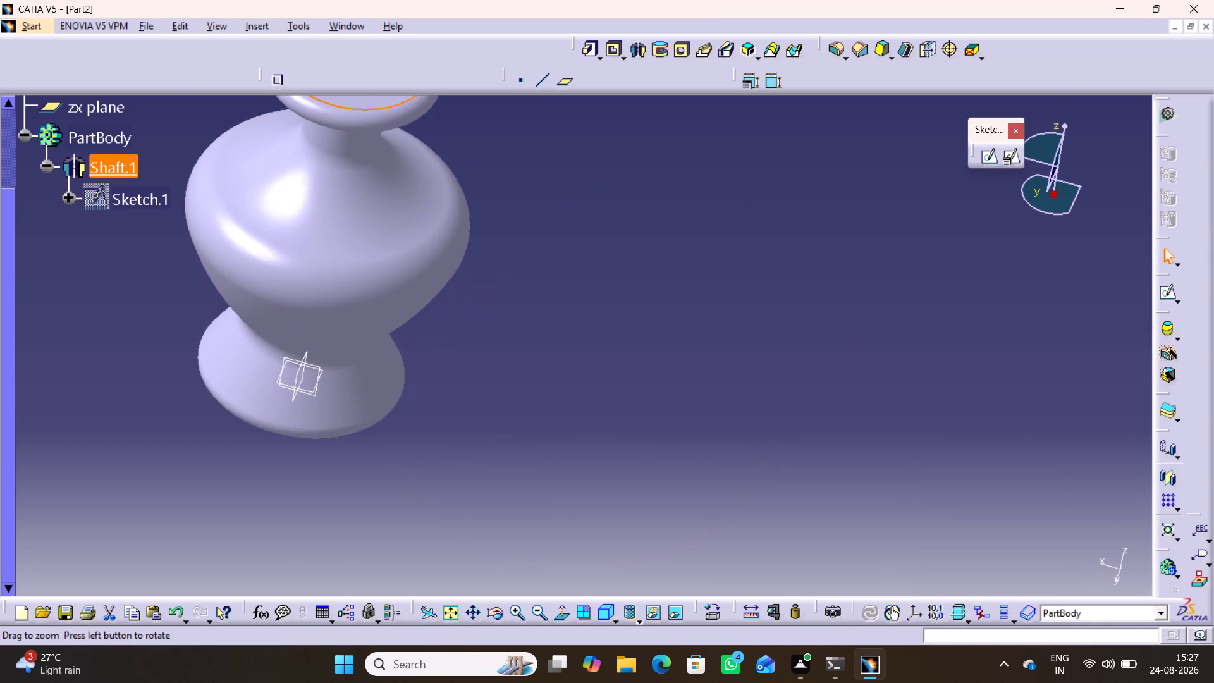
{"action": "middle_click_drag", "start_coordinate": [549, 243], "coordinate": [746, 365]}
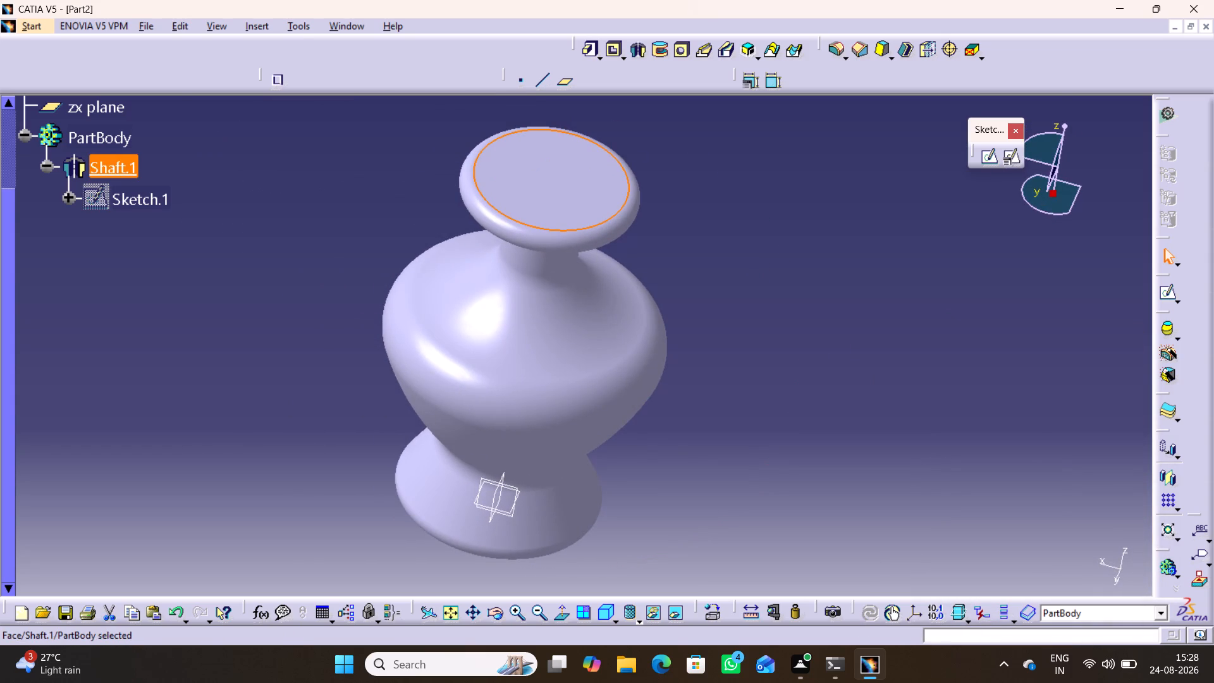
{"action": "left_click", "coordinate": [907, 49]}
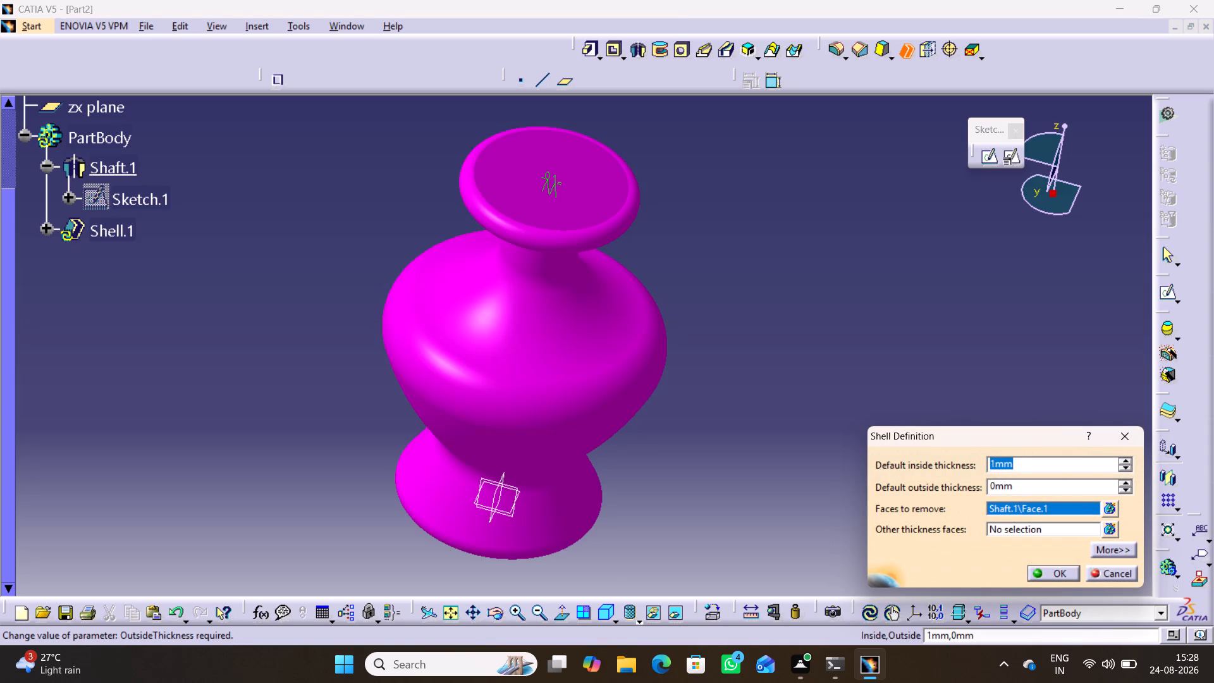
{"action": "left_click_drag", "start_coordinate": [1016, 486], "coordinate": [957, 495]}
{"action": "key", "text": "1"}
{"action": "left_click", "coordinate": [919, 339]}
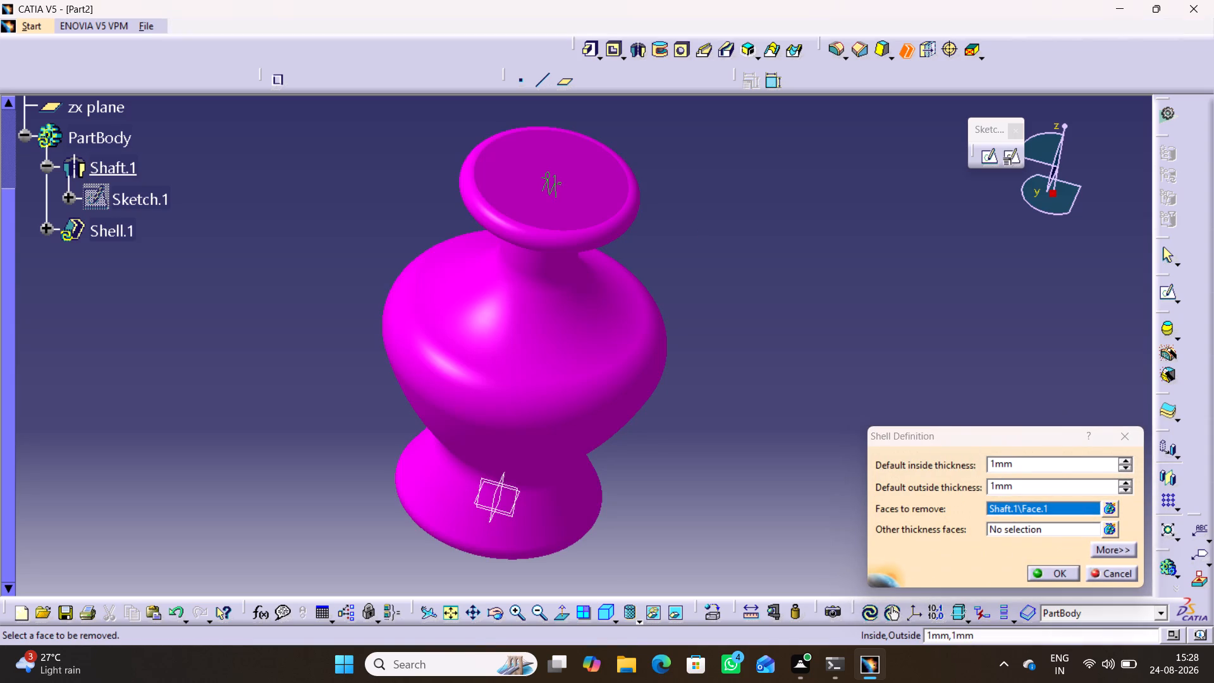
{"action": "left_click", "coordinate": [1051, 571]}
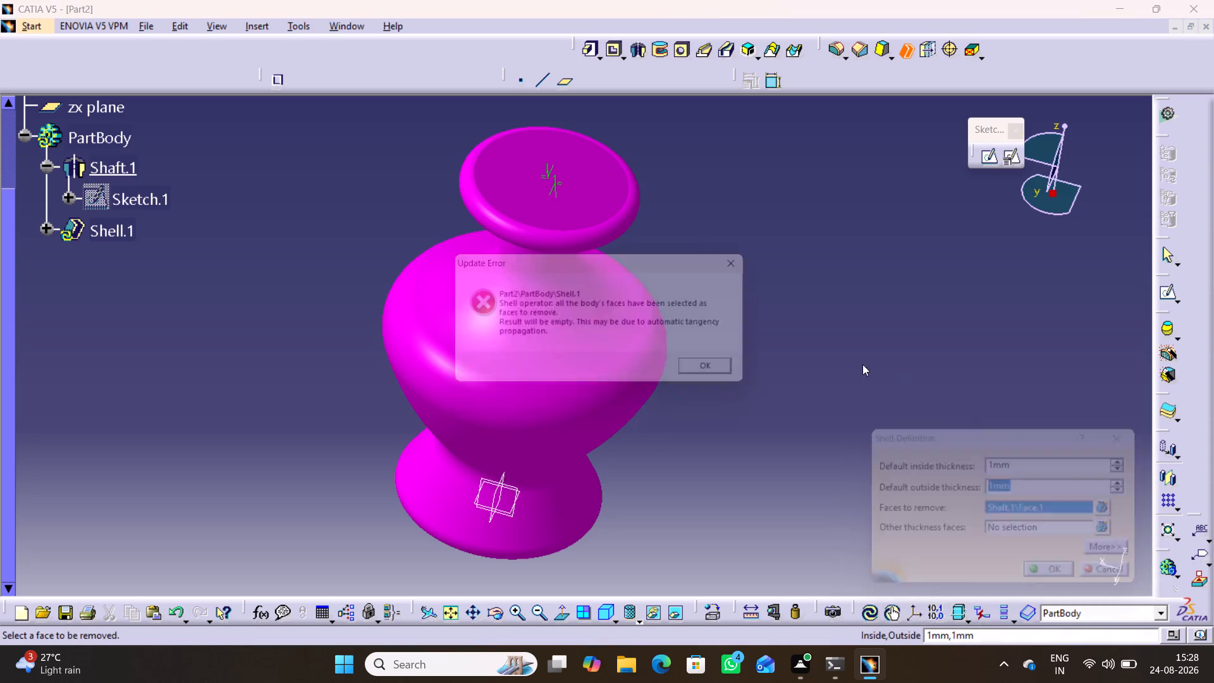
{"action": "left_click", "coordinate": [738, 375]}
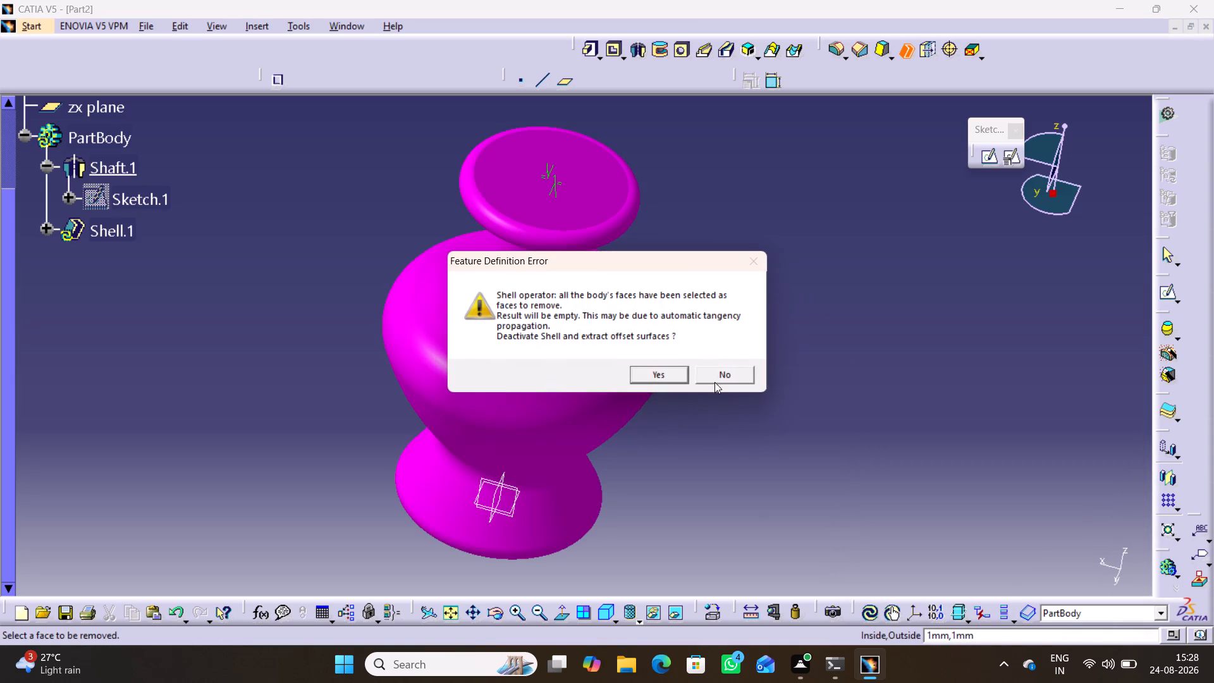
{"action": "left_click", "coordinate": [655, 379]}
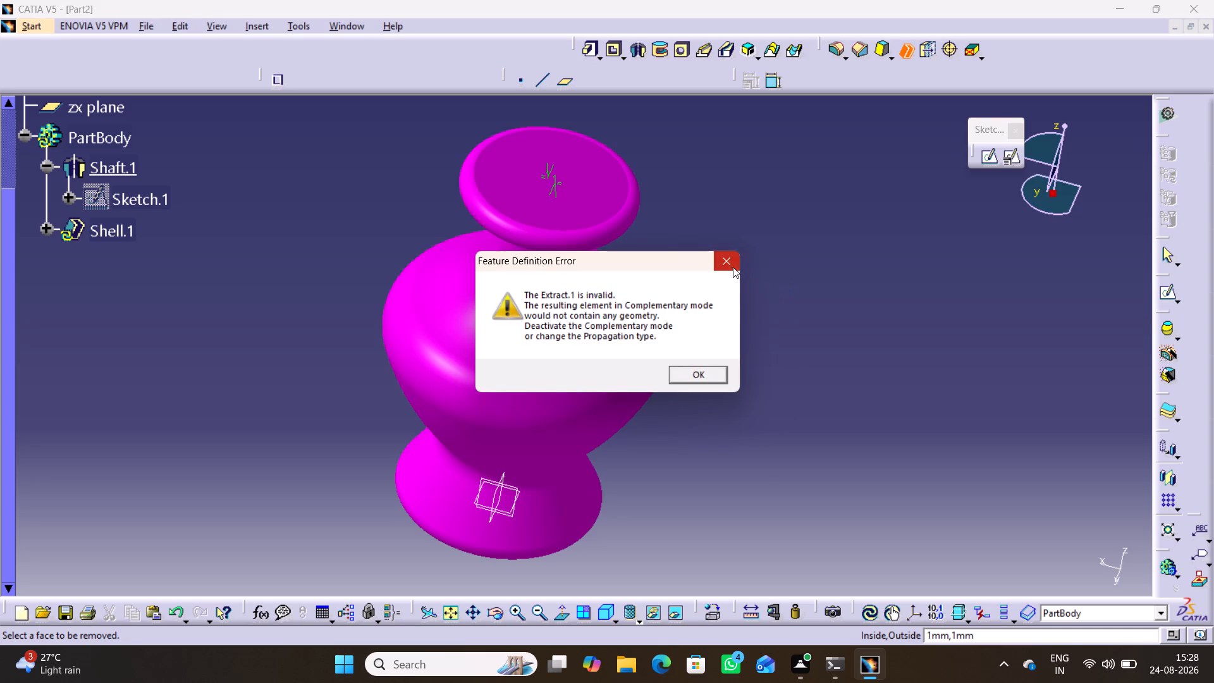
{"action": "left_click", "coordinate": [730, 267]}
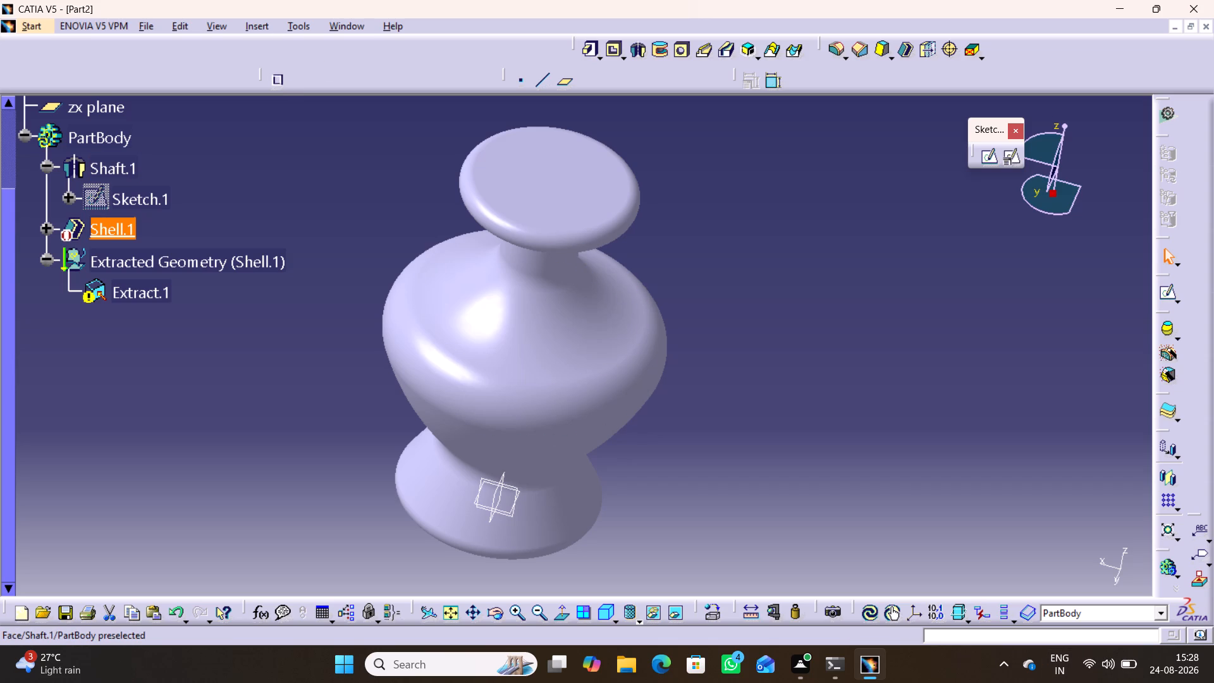
Examine the vase's rim, neck, shoulder and base from several angles.
{"action": "middle_click_drag", "start_coordinate": [782, 373], "coordinate": [792, 275]}
{"action": "right_click_drag", "start_coordinate": [778, 358], "coordinate": [792, 275]}
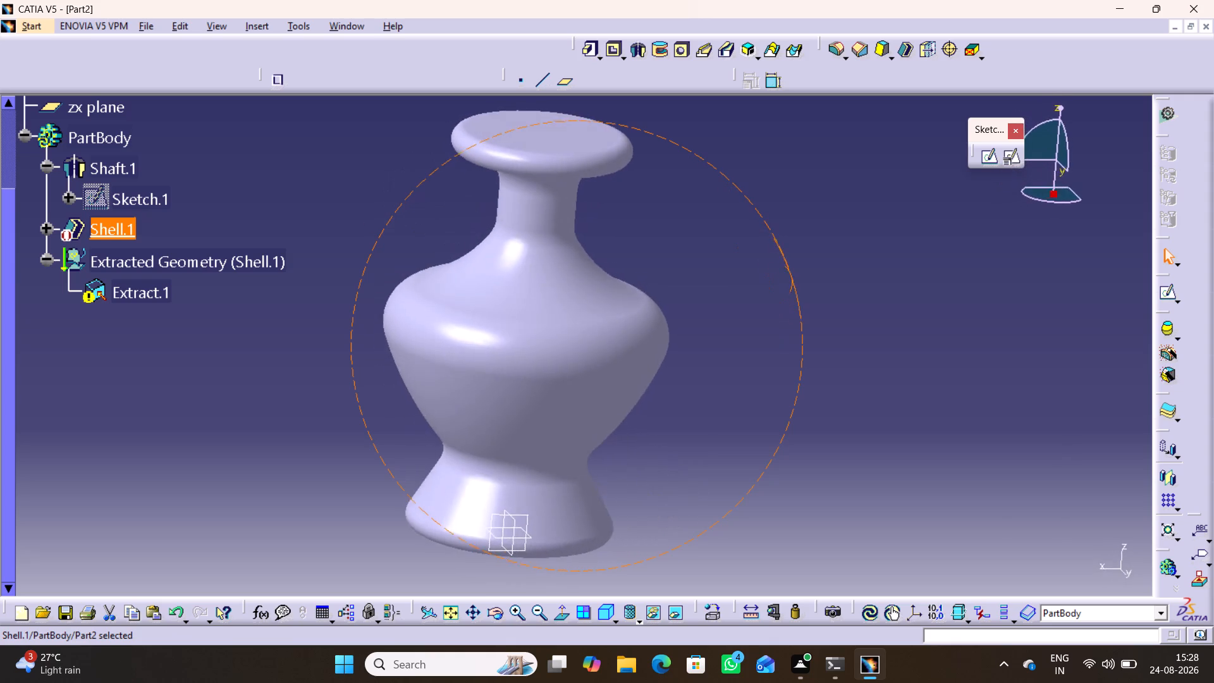
{"action": "right_click_drag", "start_coordinate": [792, 275], "coordinate": [781, 300]}
{"action": "middle_click_drag", "start_coordinate": [792, 275], "coordinate": [768, 270]}
{"action": "middle_click_drag", "start_coordinate": [724, 213], "coordinate": [718, 282]}
{"action": "right_click_drag", "start_coordinate": [732, 217], "coordinate": [718, 282]}
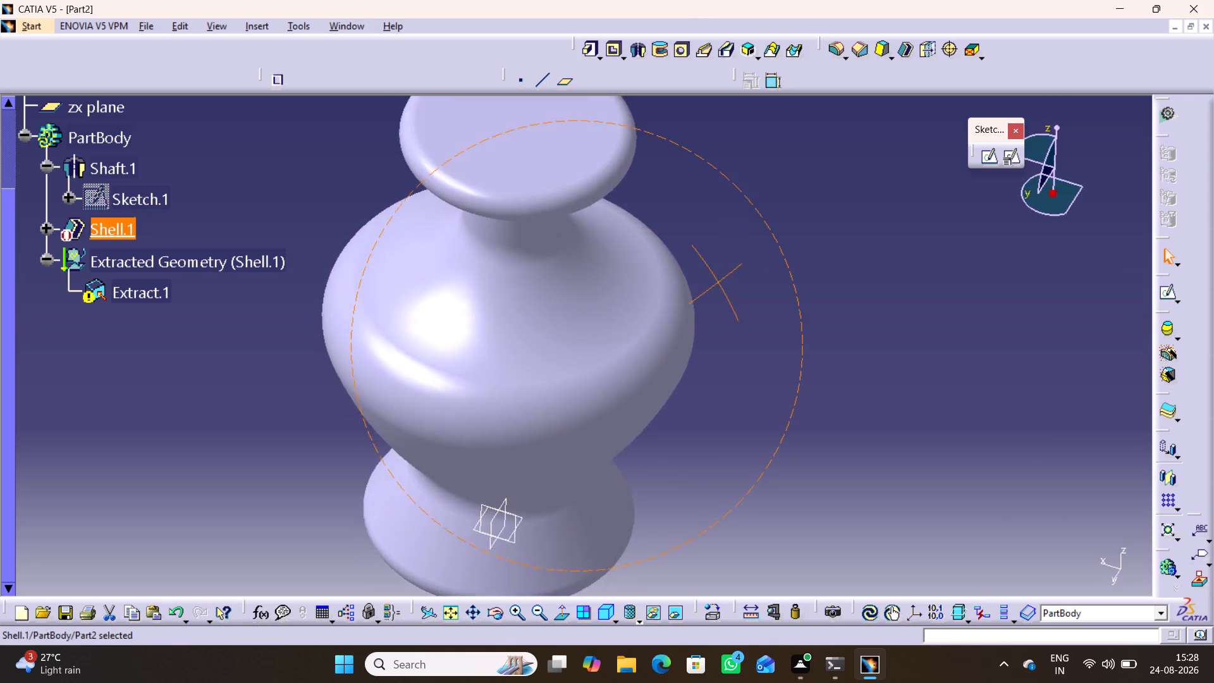
{"action": "middle_click_drag", "start_coordinate": [718, 282], "coordinate": [766, 212]}
{"action": "right_click_drag", "start_coordinate": [718, 282], "coordinate": [766, 212]}
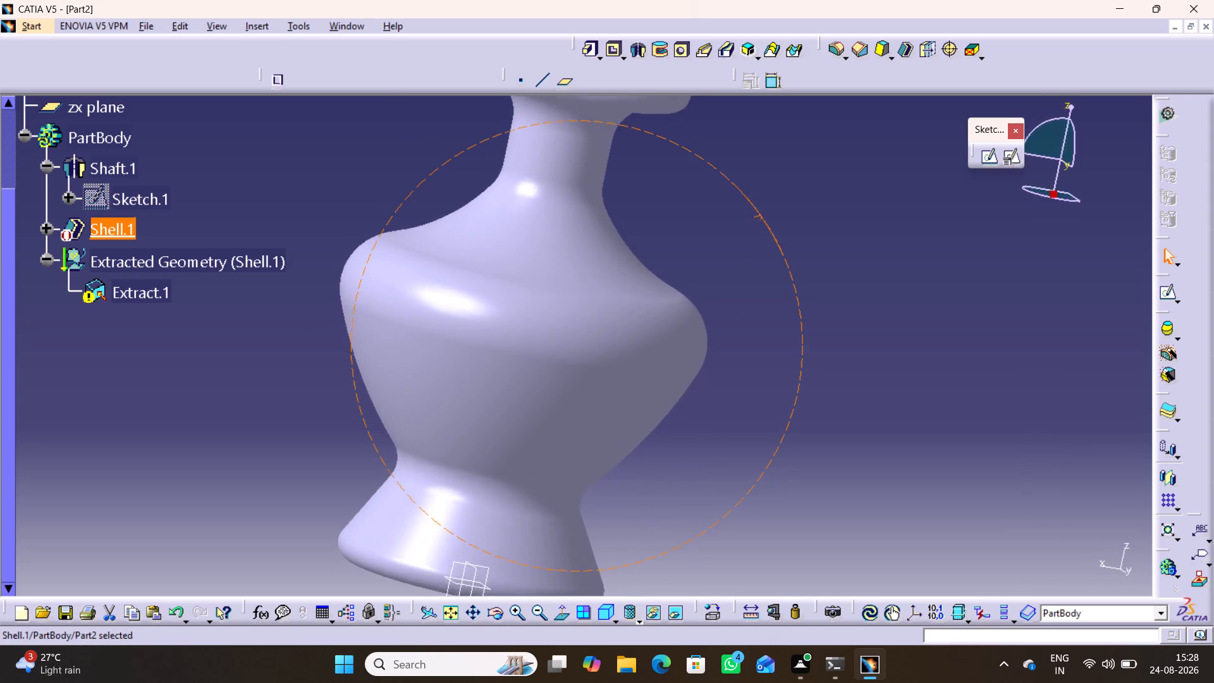
{"action": "right_click_drag", "start_coordinate": [766, 212], "coordinate": [724, 266]}
{"action": "middle_click_drag", "start_coordinate": [766, 212], "coordinate": [730, 246]}
{"action": "middle_click_drag", "start_coordinate": [733, 241], "coordinate": [764, 360]}
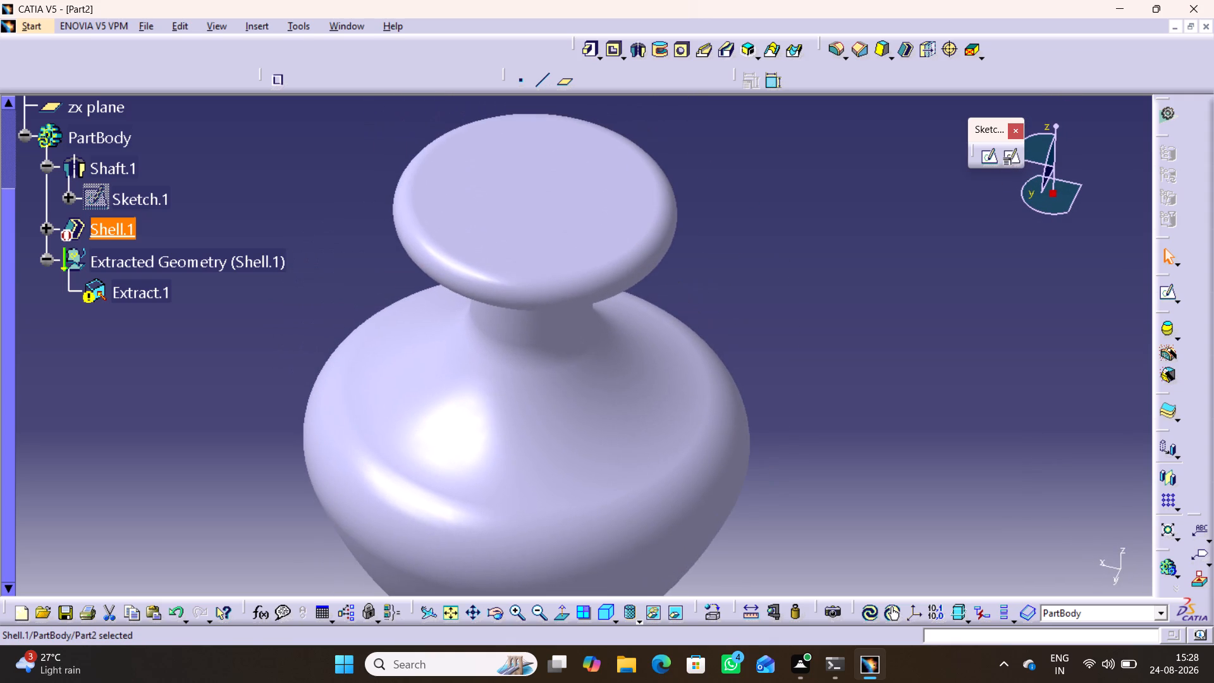
{"action": "middle_click_drag", "start_coordinate": [770, 355], "coordinate": [797, 248]}
{"action": "right_click_drag", "start_coordinate": [771, 355], "coordinate": [797, 248]}
{"action": "middle_click_drag", "start_coordinate": [777, 226], "coordinate": [701, 280]}
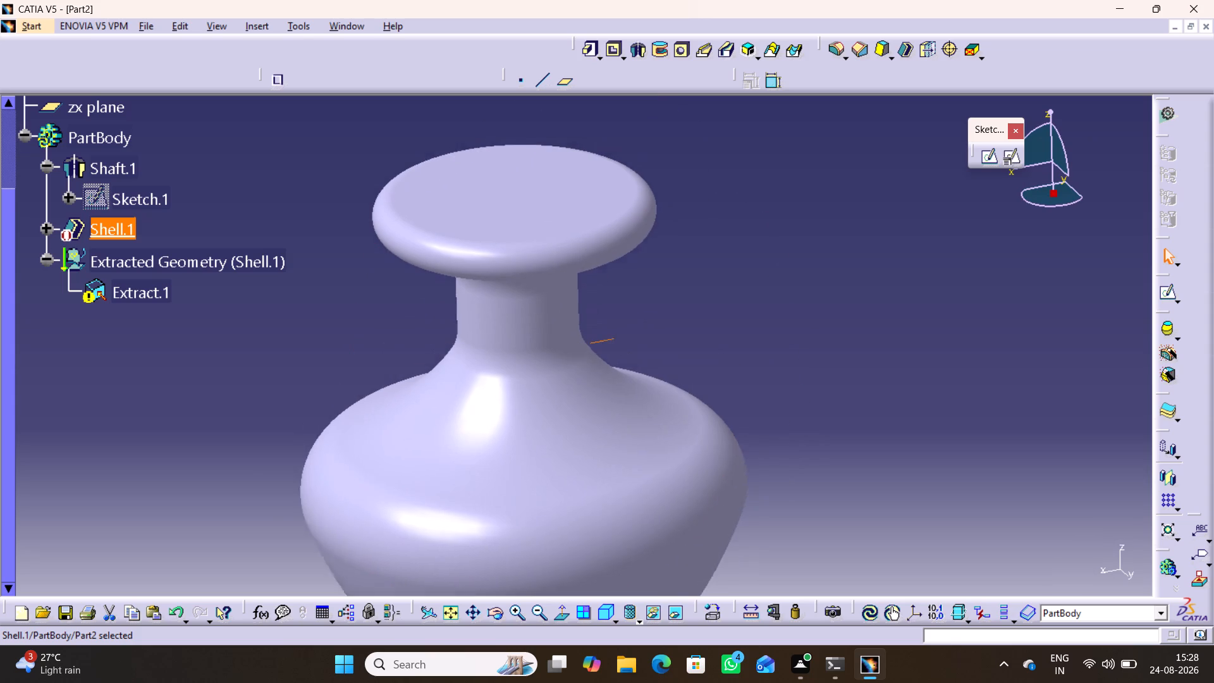
{"action": "middle_click_drag", "start_coordinate": [701, 280], "coordinate": [666, 299]}
{"action": "middle_click_drag", "start_coordinate": [691, 335], "coordinate": [702, 323]}
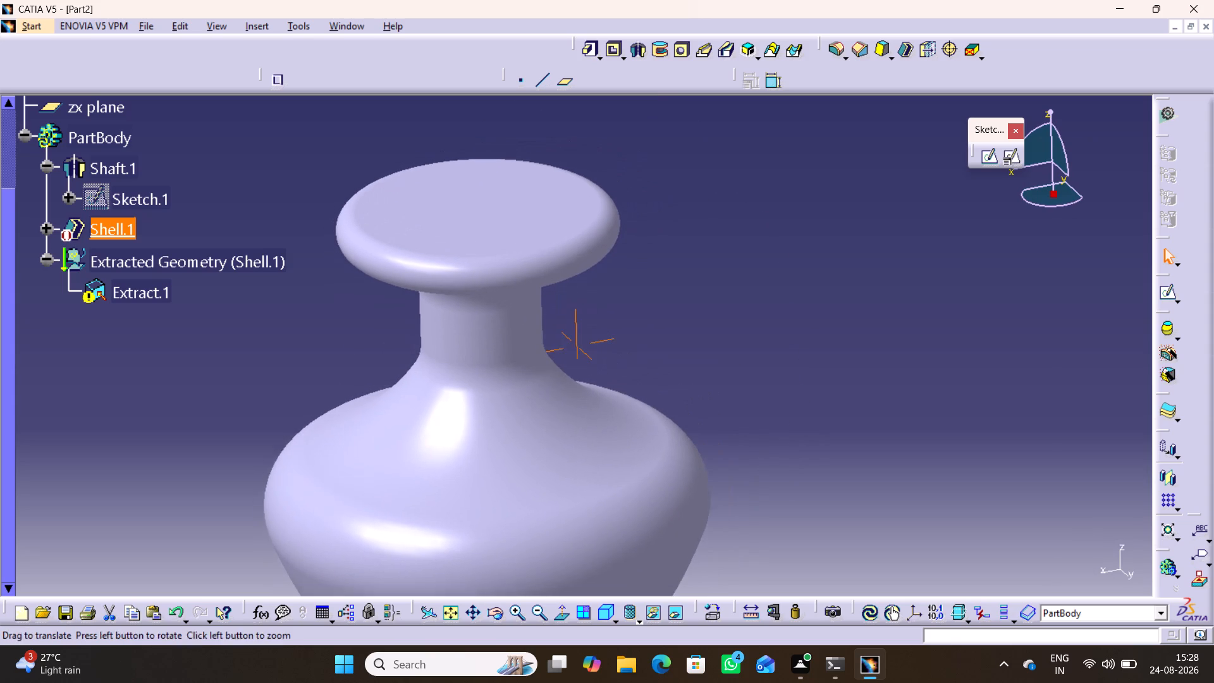
{"action": "middle_click_drag", "start_coordinate": [702, 323], "coordinate": [738, 260]}
{"action": "middle_click_drag", "start_coordinate": [716, 335], "coordinate": [695, 302]}
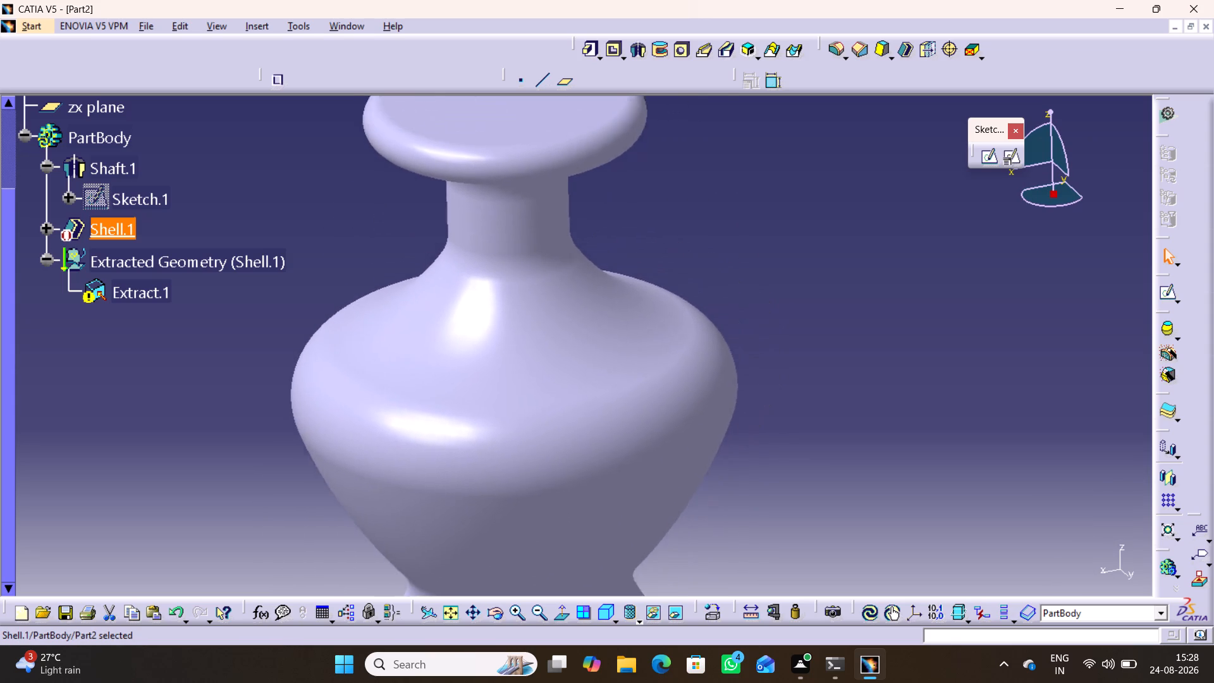
{"action": "middle_click_drag", "start_coordinate": [695, 302], "coordinate": [685, 360]}
{"action": "middle_click", "coordinate": [701, 339]}
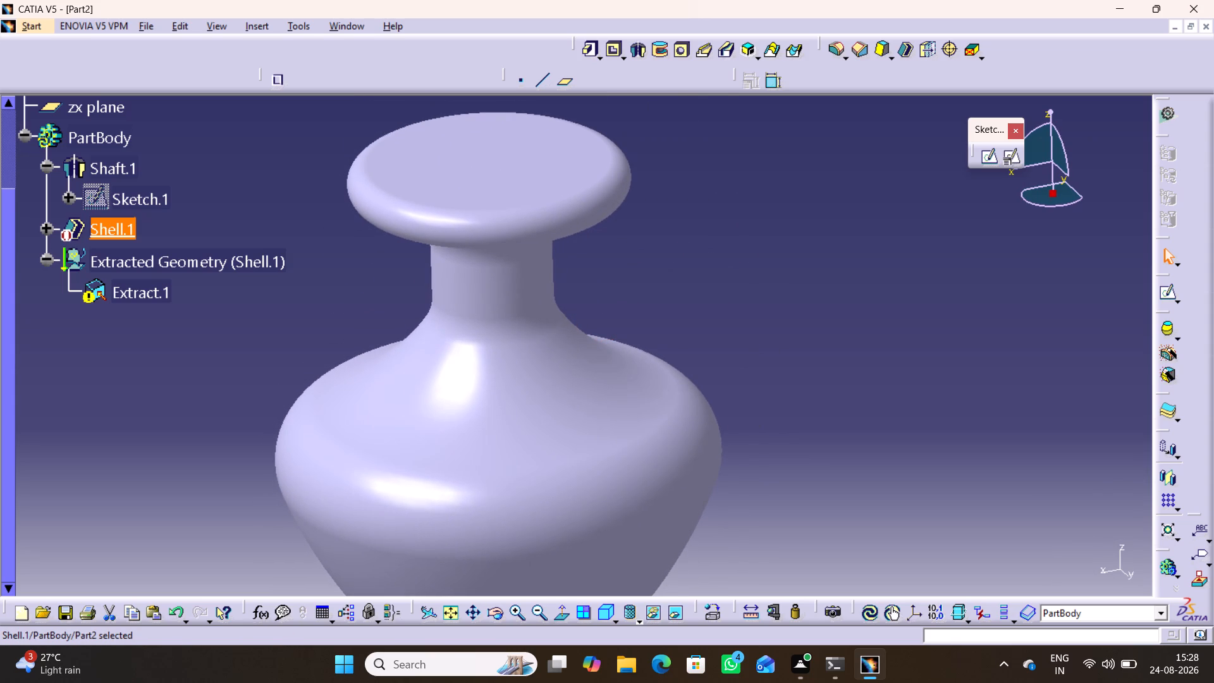
Start another Shell with 1 mm inside and 0 mm outside thickness, choosing the vase's flat top face for removal.
{"action": "left_click", "coordinate": [912, 43]}
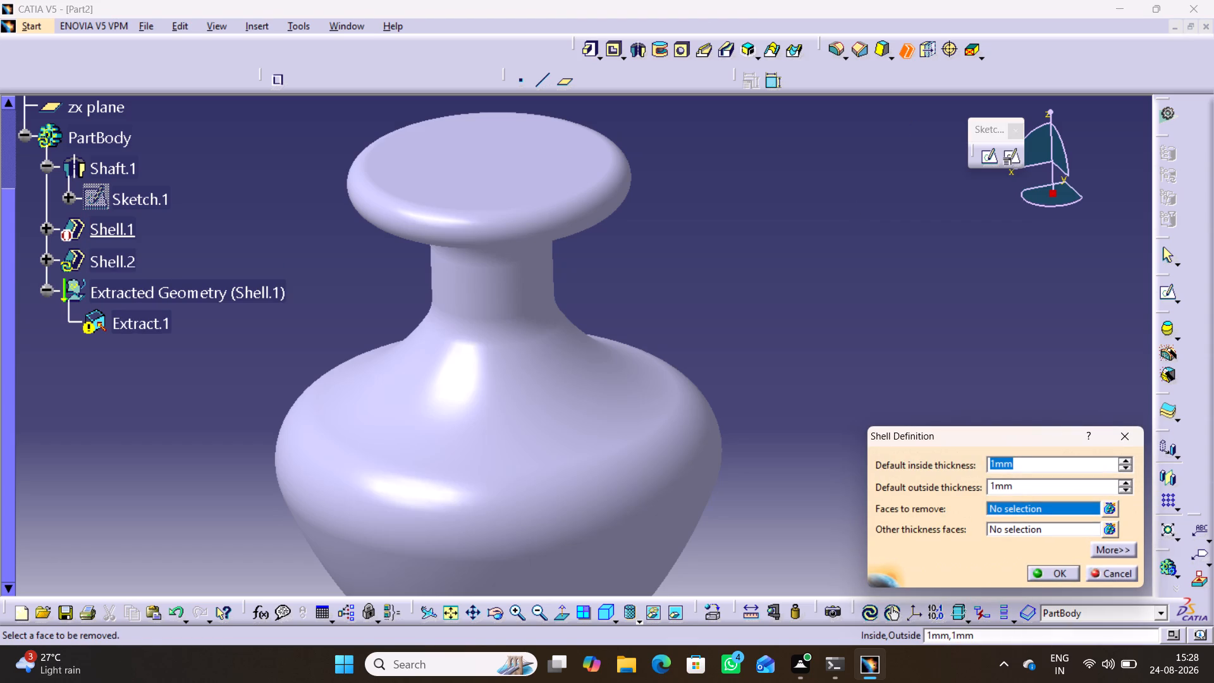
{"action": "middle_click_drag", "start_coordinate": [667, 297], "coordinate": [700, 307]}
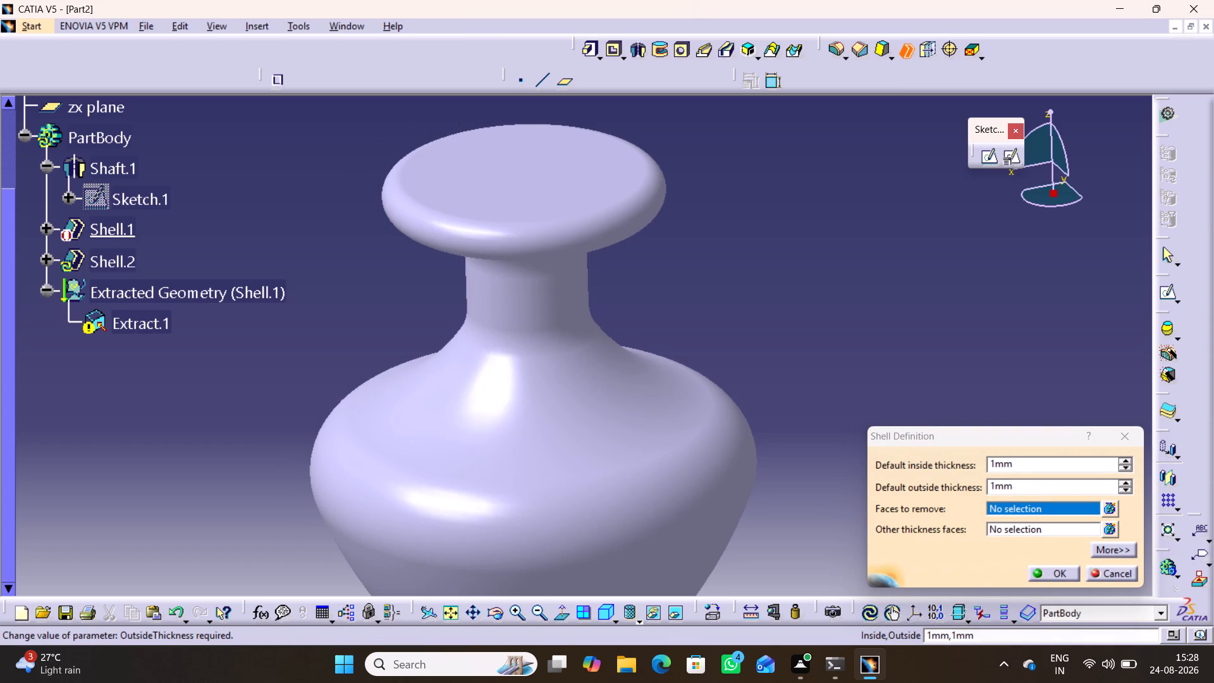
{"action": "left_click_drag", "start_coordinate": [1022, 488], "coordinate": [953, 496]}
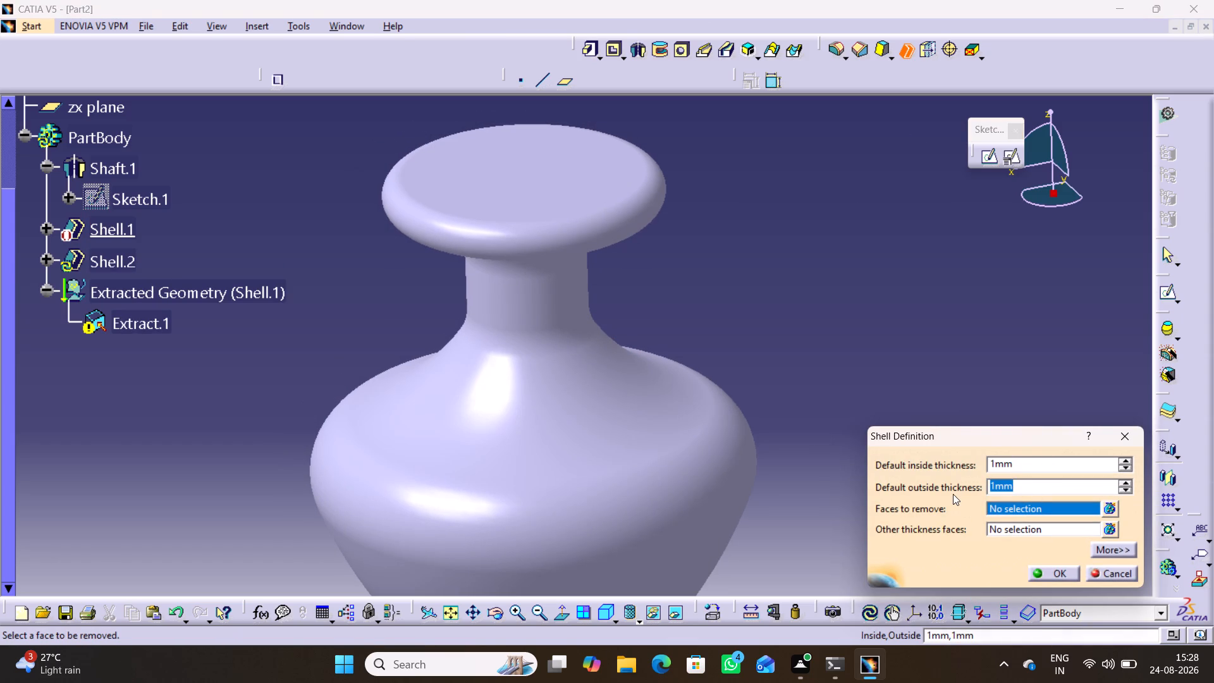
{"action": "key", "text": "0"}
{"action": "left_click", "coordinate": [1055, 290]}
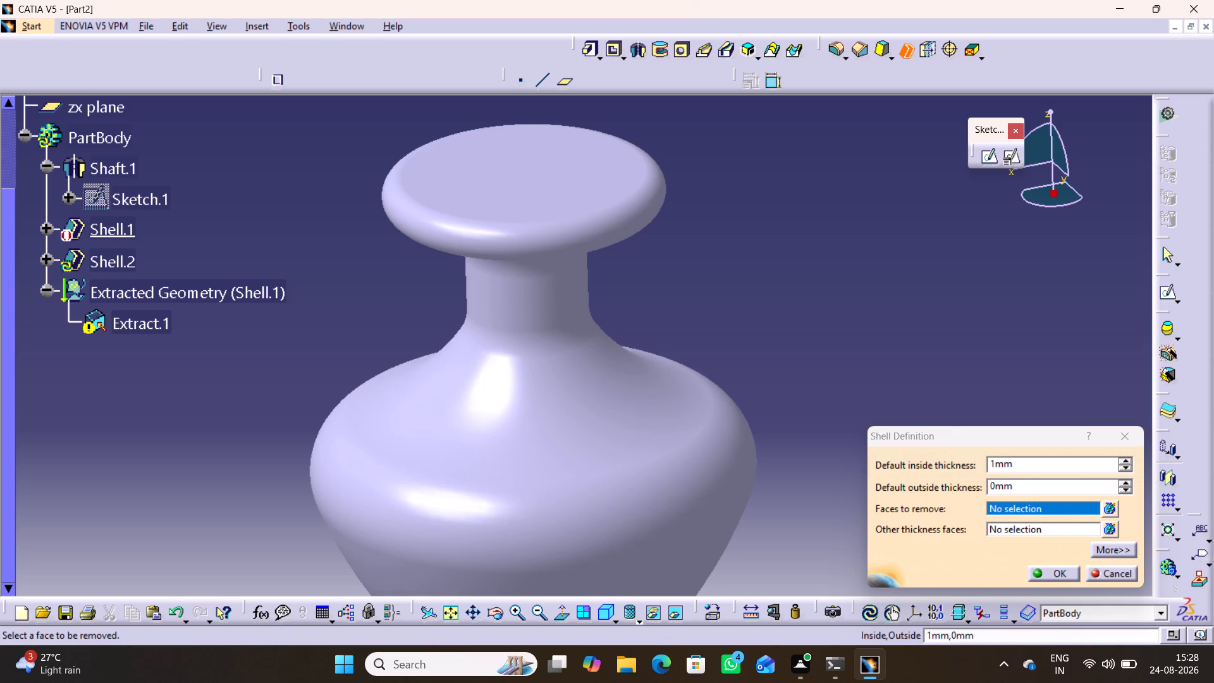
{"action": "left_click", "coordinate": [551, 199]}
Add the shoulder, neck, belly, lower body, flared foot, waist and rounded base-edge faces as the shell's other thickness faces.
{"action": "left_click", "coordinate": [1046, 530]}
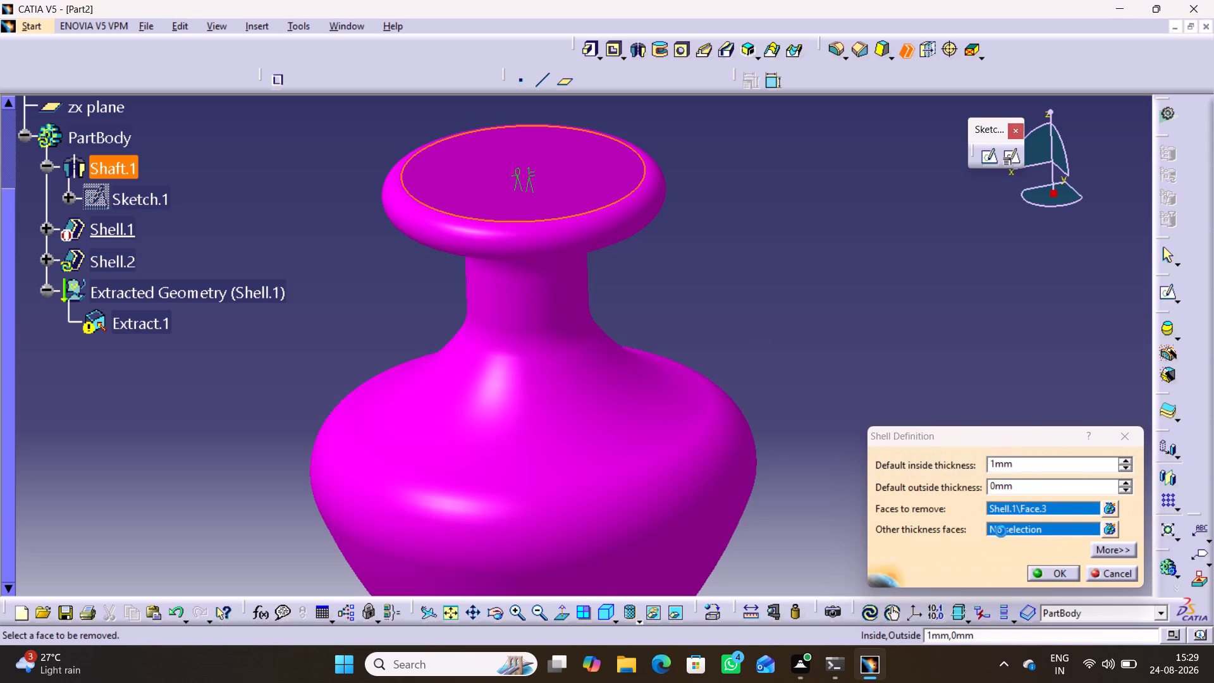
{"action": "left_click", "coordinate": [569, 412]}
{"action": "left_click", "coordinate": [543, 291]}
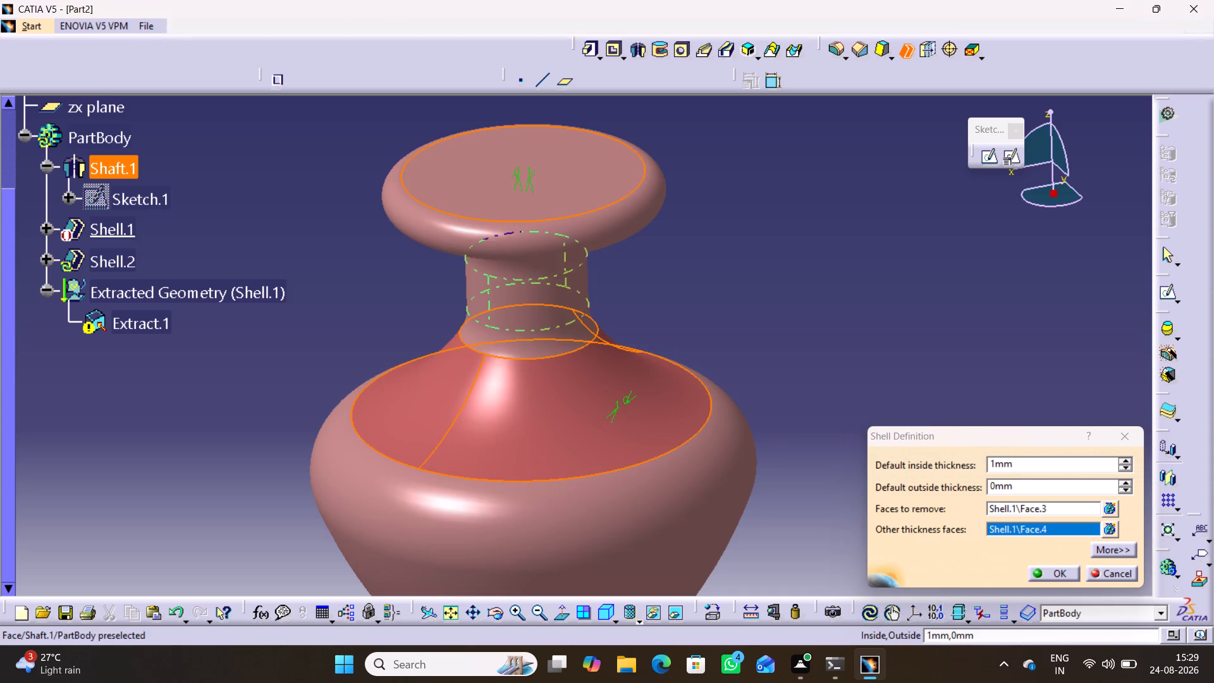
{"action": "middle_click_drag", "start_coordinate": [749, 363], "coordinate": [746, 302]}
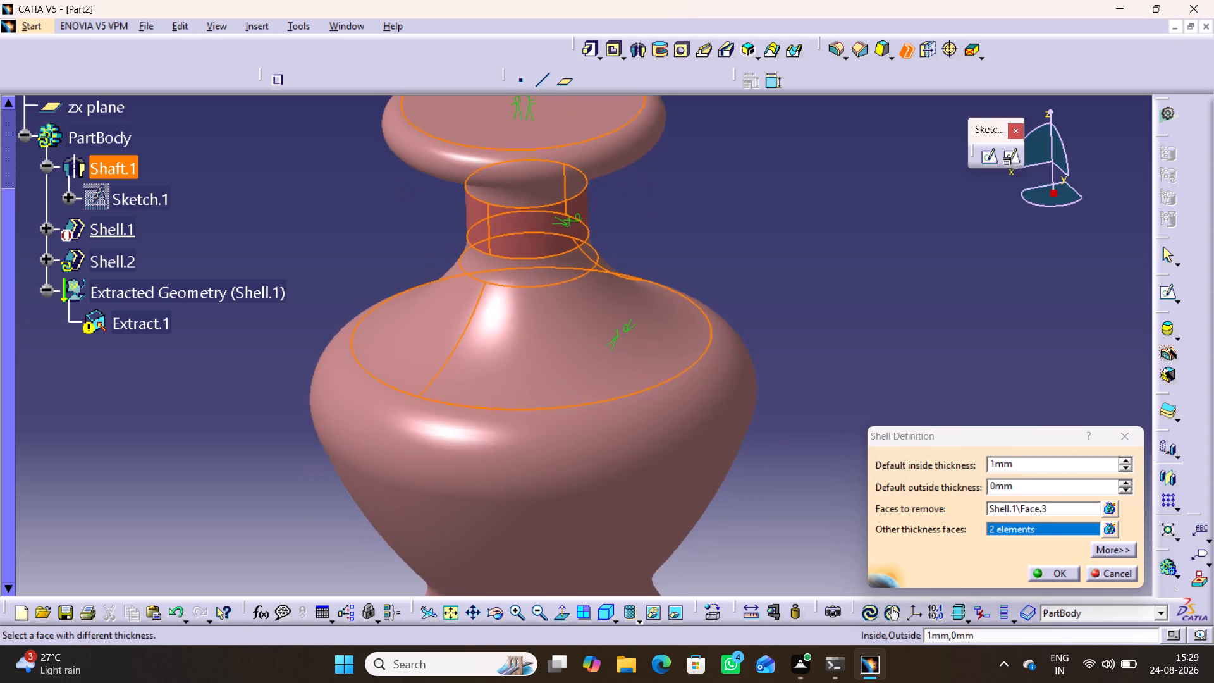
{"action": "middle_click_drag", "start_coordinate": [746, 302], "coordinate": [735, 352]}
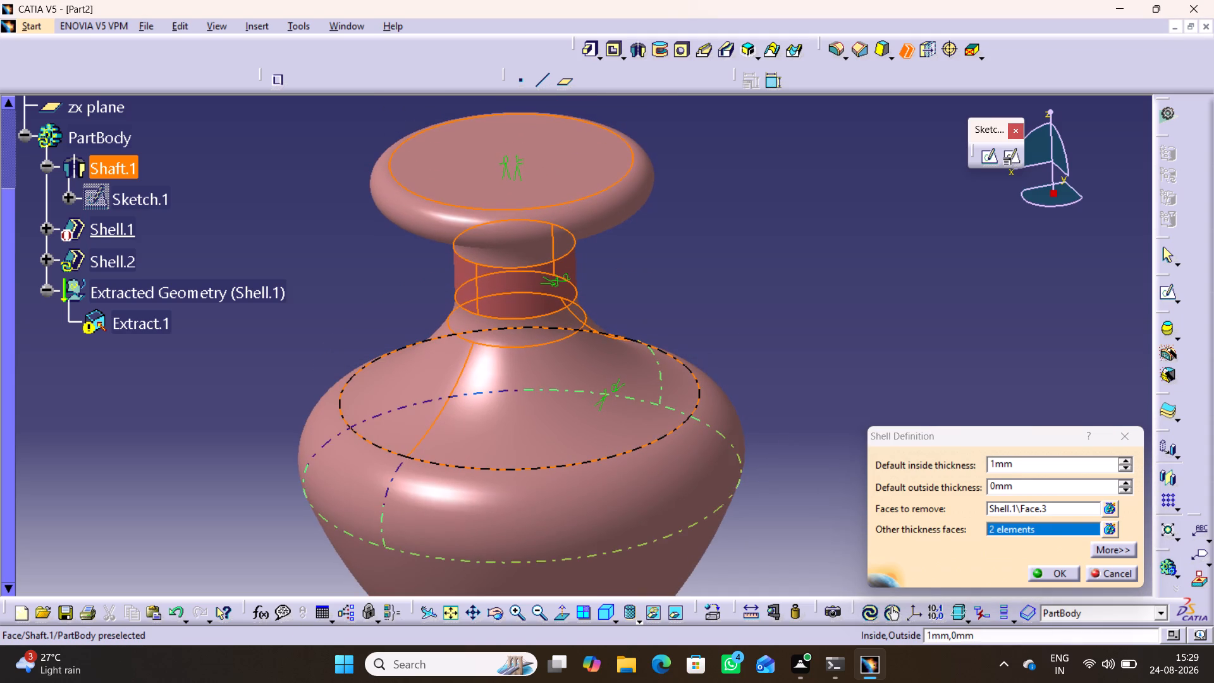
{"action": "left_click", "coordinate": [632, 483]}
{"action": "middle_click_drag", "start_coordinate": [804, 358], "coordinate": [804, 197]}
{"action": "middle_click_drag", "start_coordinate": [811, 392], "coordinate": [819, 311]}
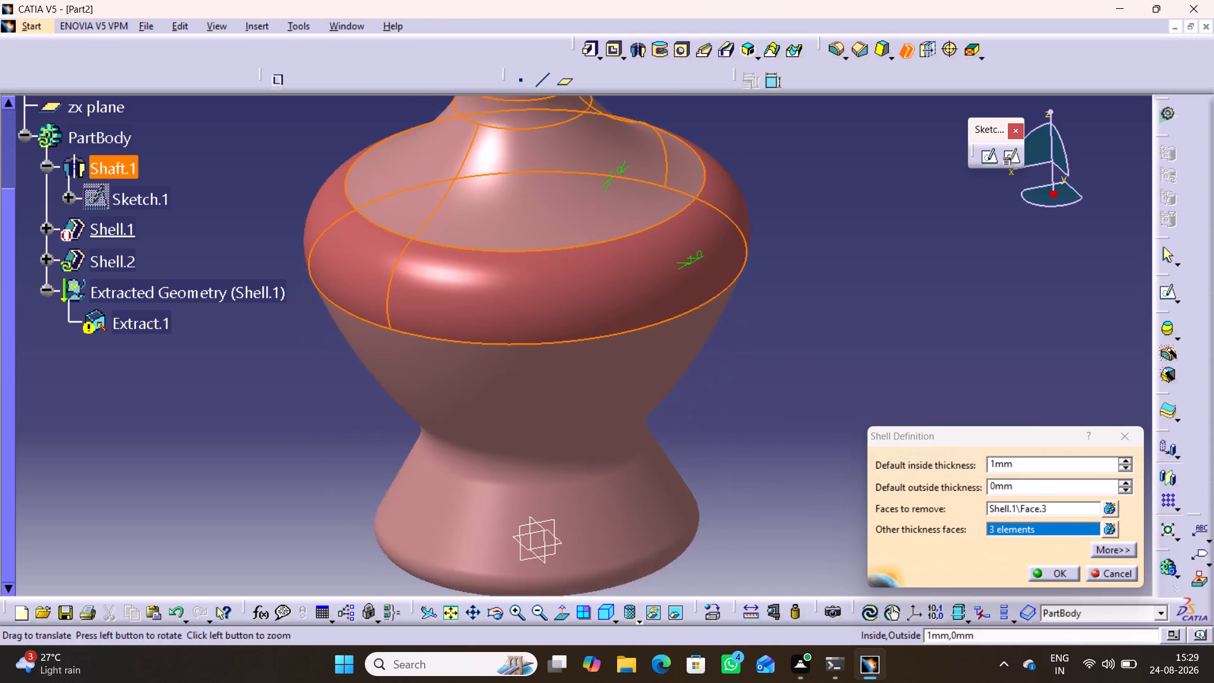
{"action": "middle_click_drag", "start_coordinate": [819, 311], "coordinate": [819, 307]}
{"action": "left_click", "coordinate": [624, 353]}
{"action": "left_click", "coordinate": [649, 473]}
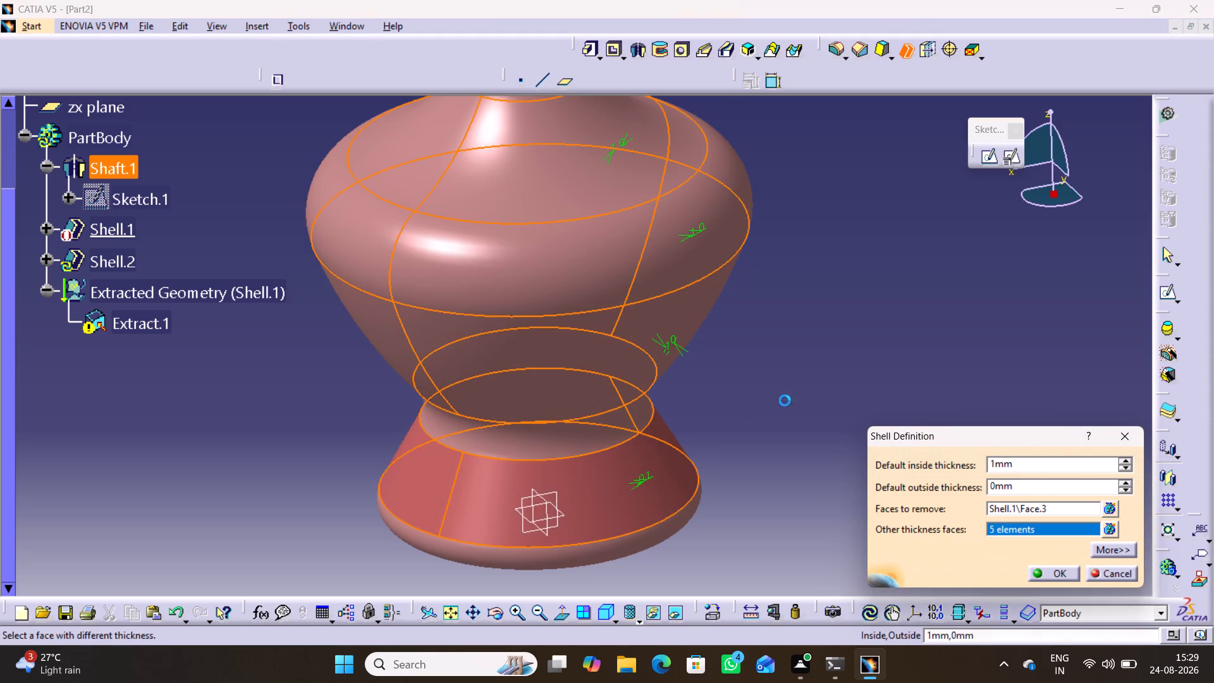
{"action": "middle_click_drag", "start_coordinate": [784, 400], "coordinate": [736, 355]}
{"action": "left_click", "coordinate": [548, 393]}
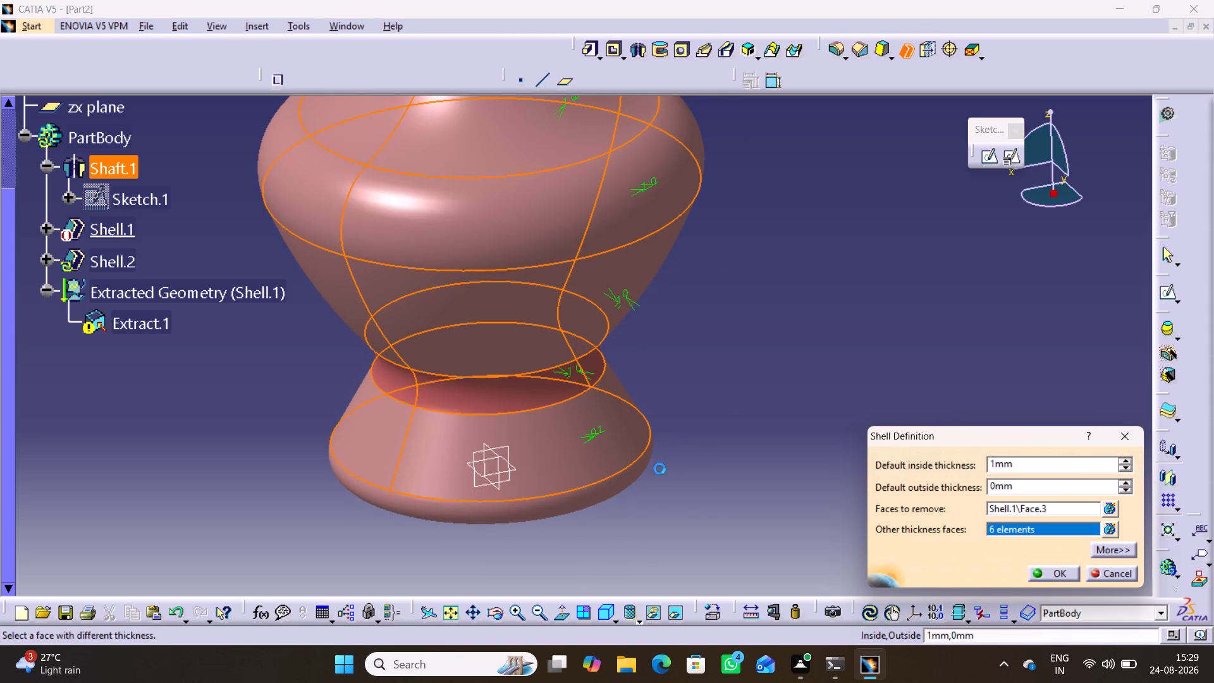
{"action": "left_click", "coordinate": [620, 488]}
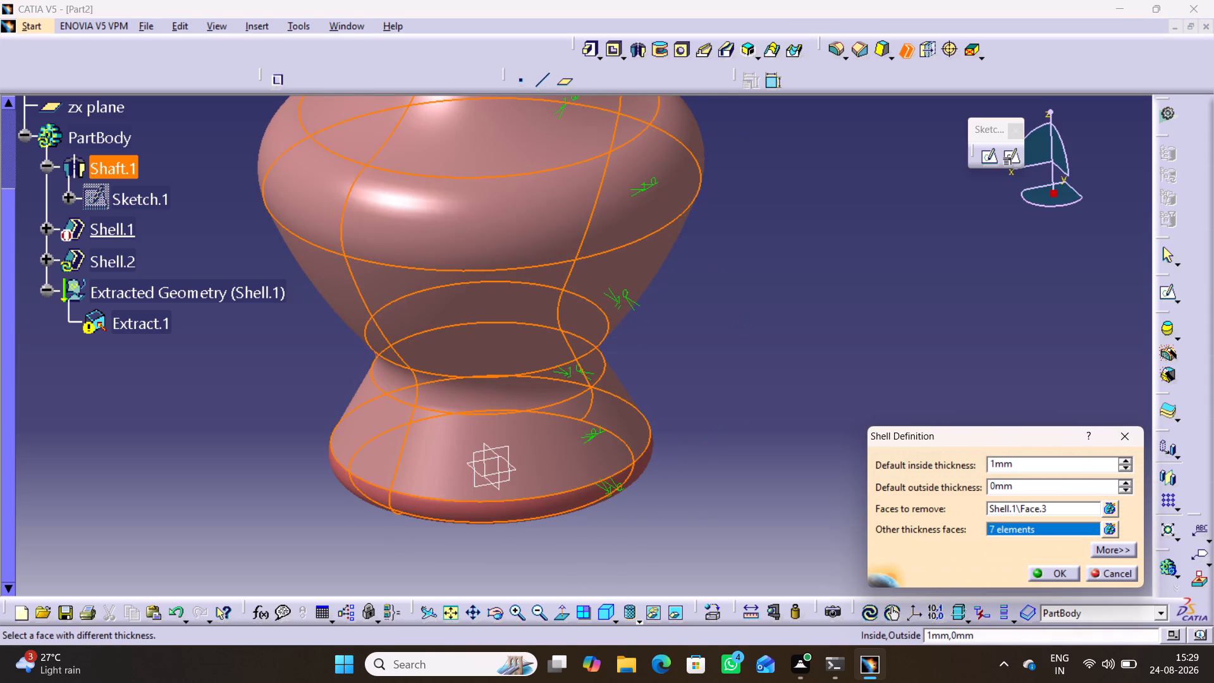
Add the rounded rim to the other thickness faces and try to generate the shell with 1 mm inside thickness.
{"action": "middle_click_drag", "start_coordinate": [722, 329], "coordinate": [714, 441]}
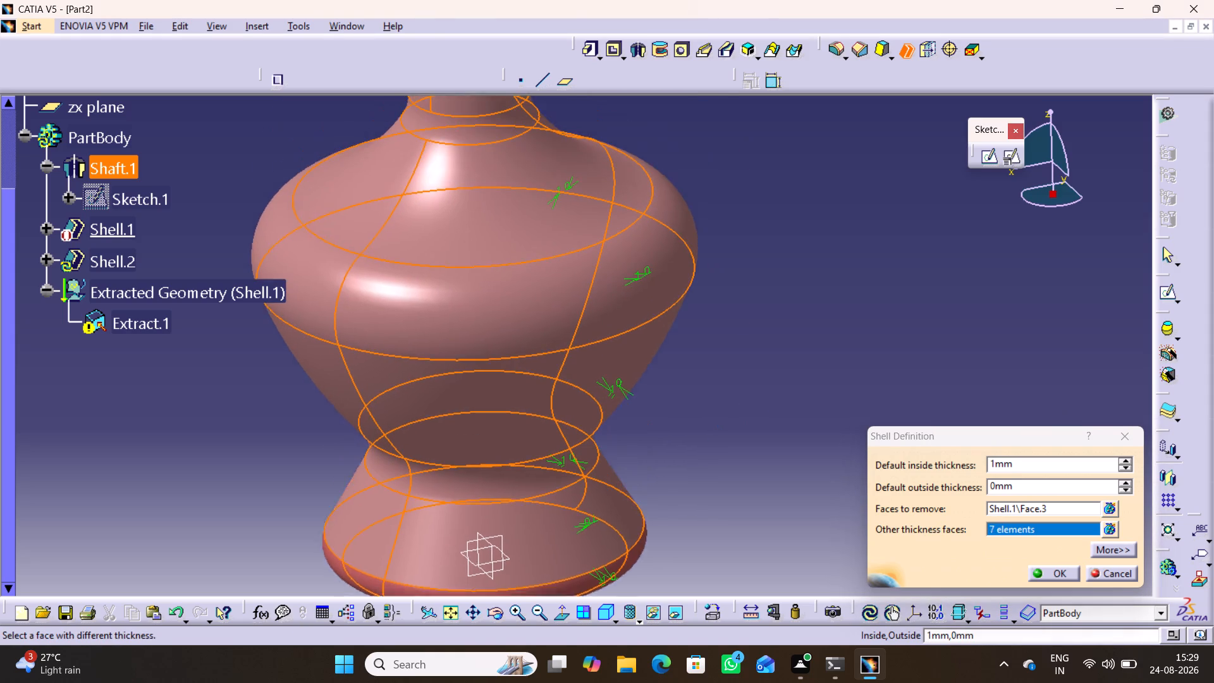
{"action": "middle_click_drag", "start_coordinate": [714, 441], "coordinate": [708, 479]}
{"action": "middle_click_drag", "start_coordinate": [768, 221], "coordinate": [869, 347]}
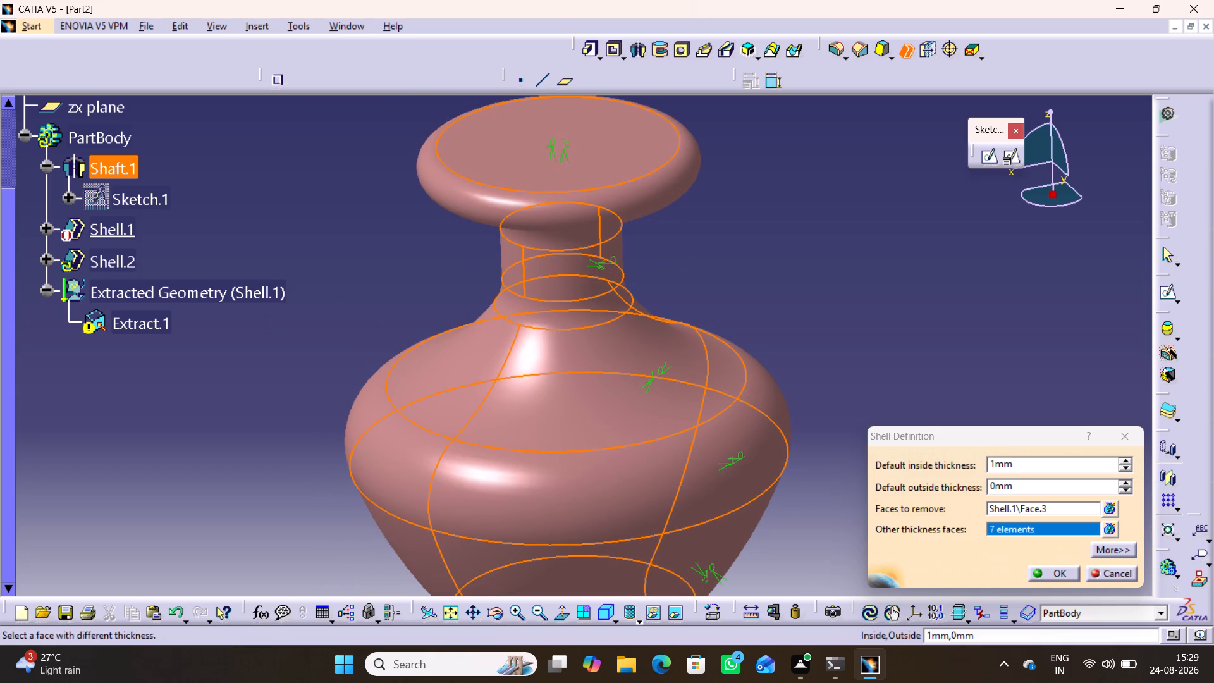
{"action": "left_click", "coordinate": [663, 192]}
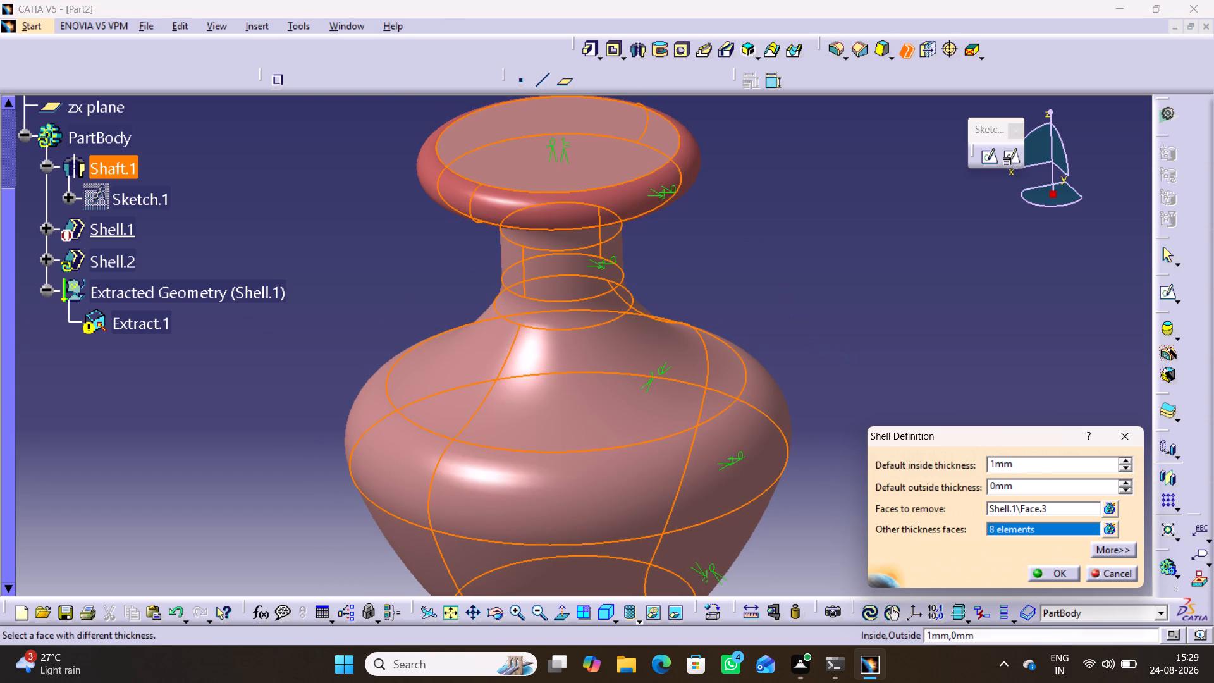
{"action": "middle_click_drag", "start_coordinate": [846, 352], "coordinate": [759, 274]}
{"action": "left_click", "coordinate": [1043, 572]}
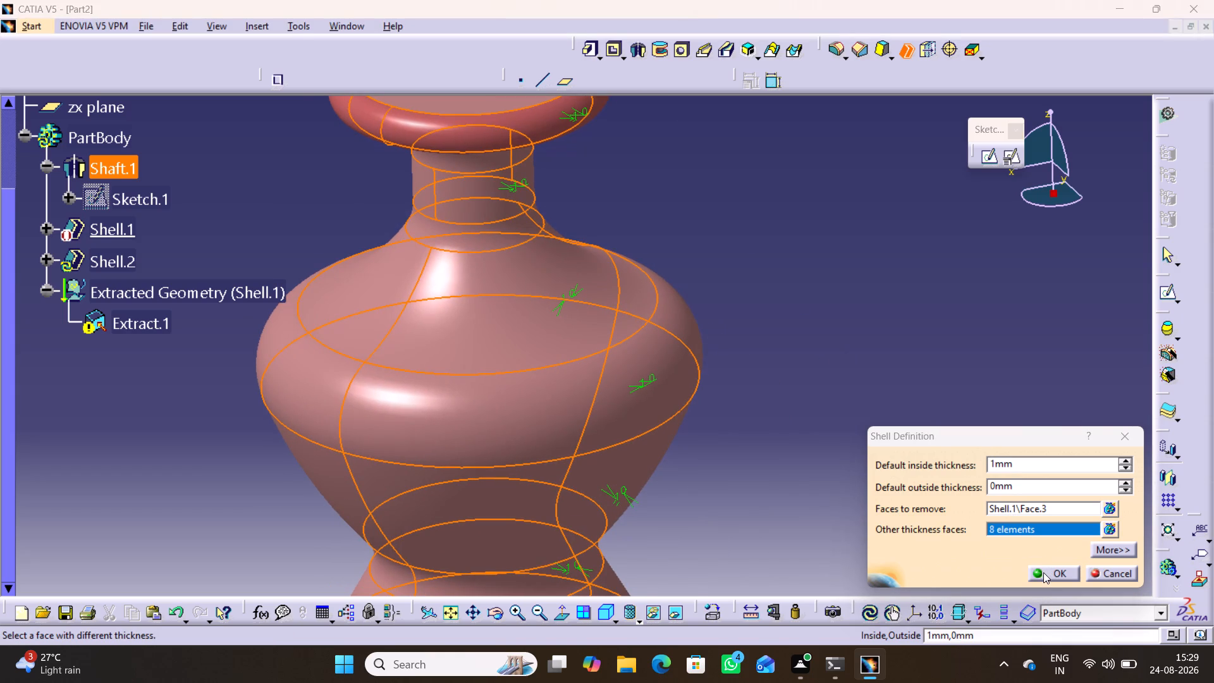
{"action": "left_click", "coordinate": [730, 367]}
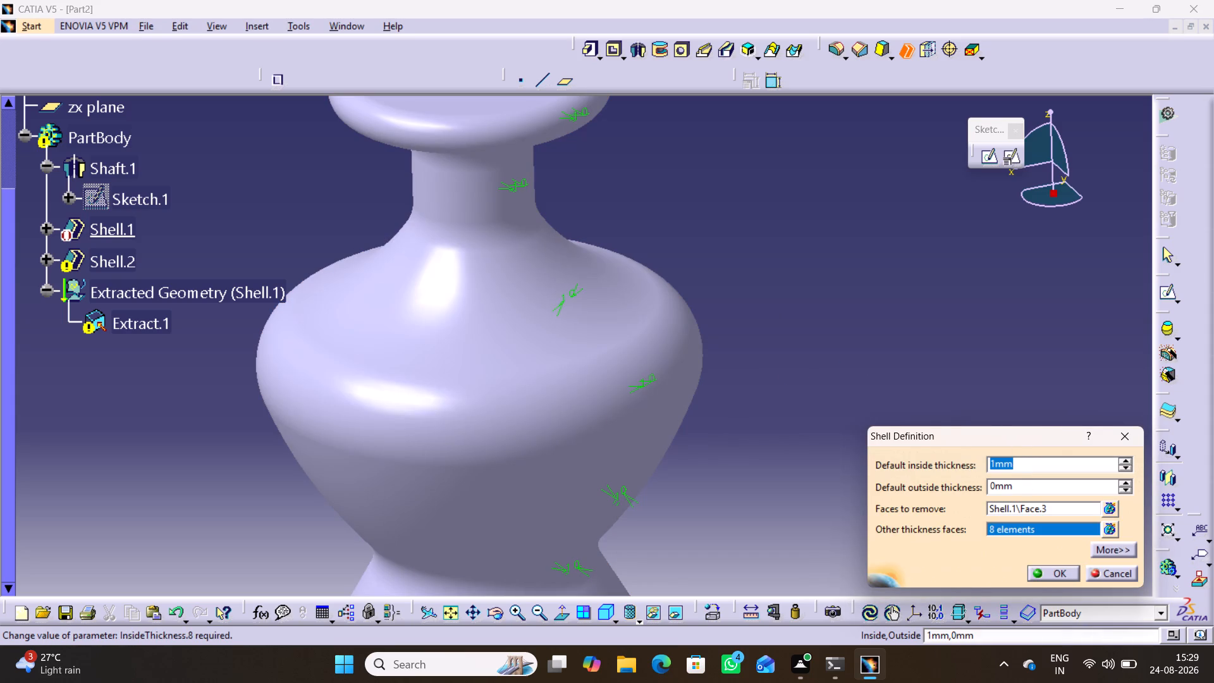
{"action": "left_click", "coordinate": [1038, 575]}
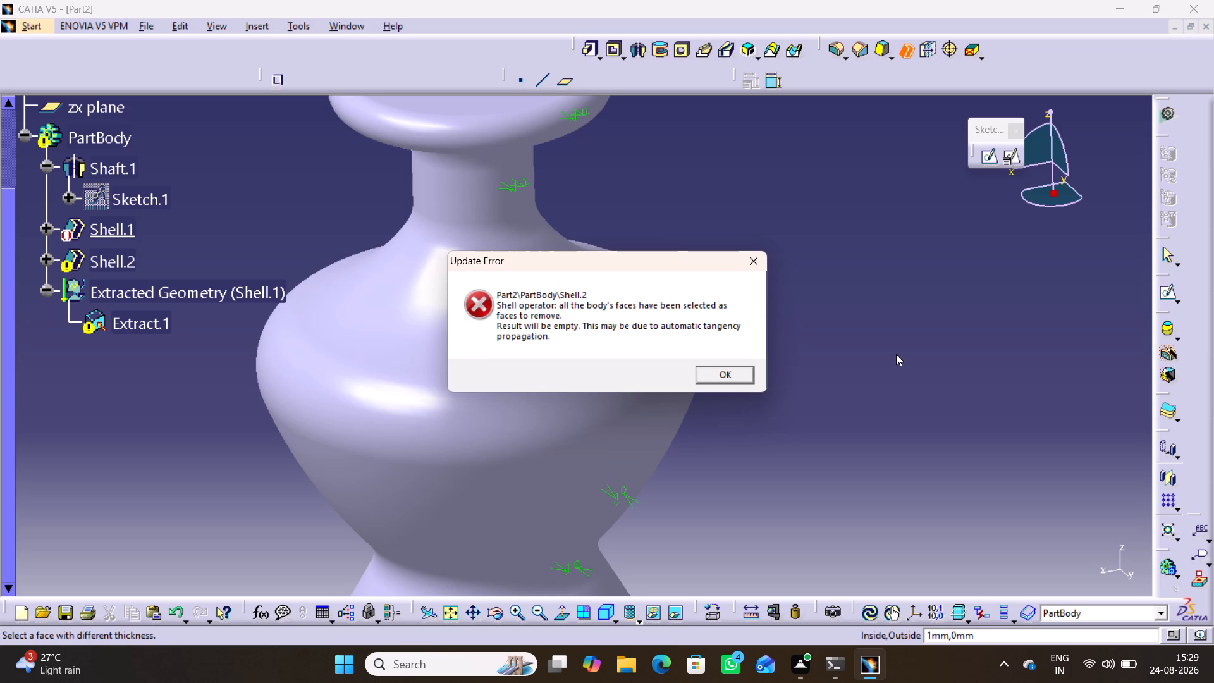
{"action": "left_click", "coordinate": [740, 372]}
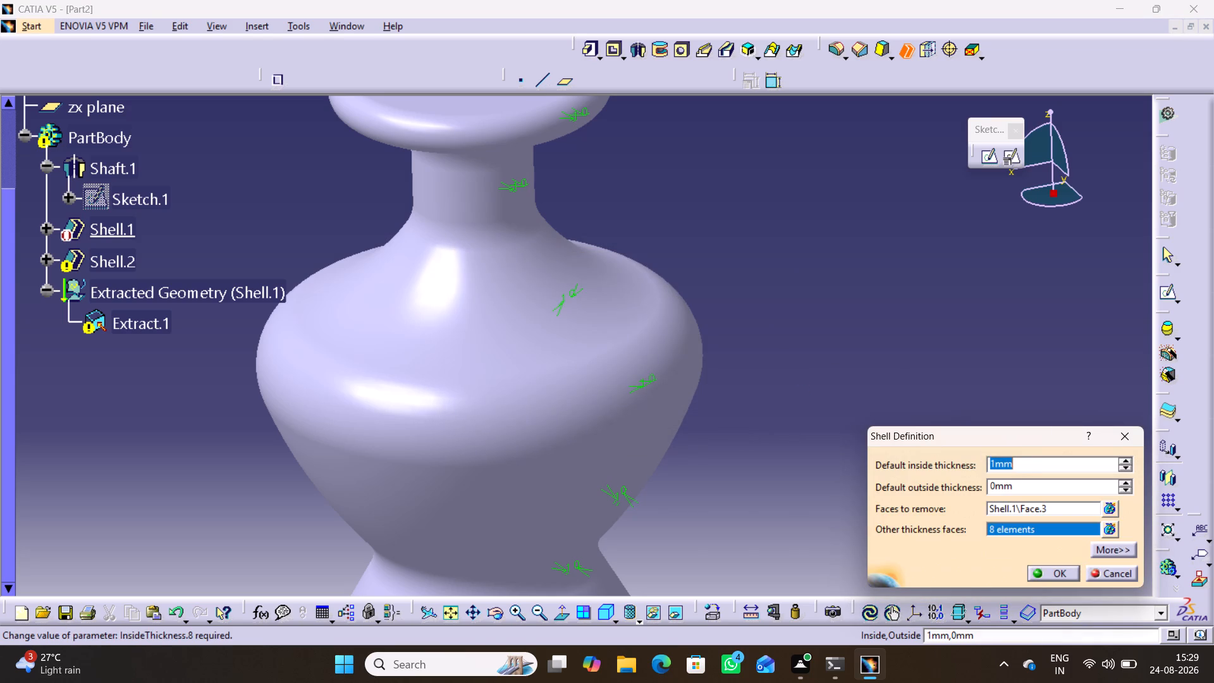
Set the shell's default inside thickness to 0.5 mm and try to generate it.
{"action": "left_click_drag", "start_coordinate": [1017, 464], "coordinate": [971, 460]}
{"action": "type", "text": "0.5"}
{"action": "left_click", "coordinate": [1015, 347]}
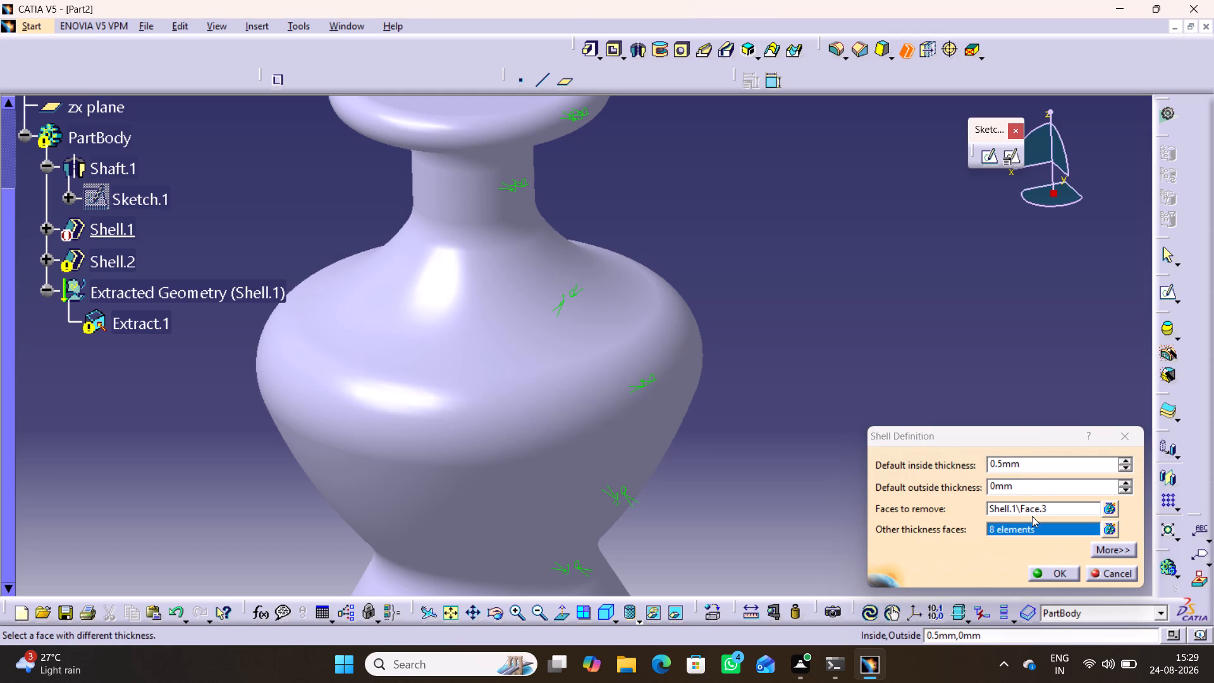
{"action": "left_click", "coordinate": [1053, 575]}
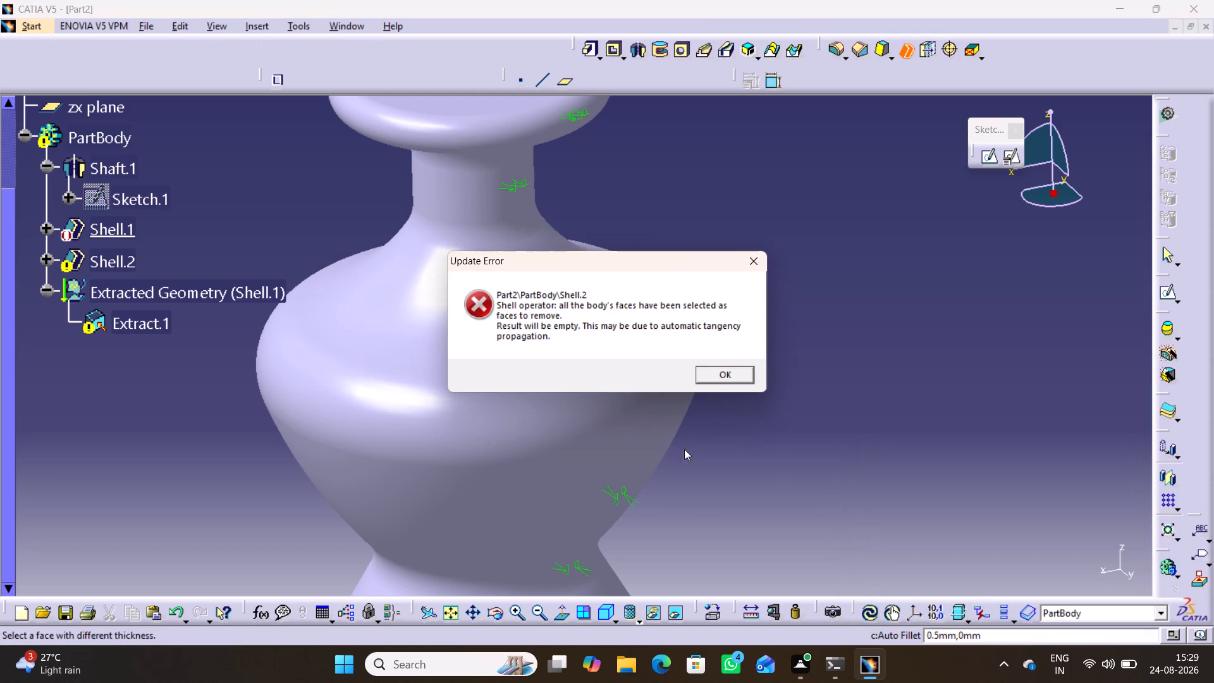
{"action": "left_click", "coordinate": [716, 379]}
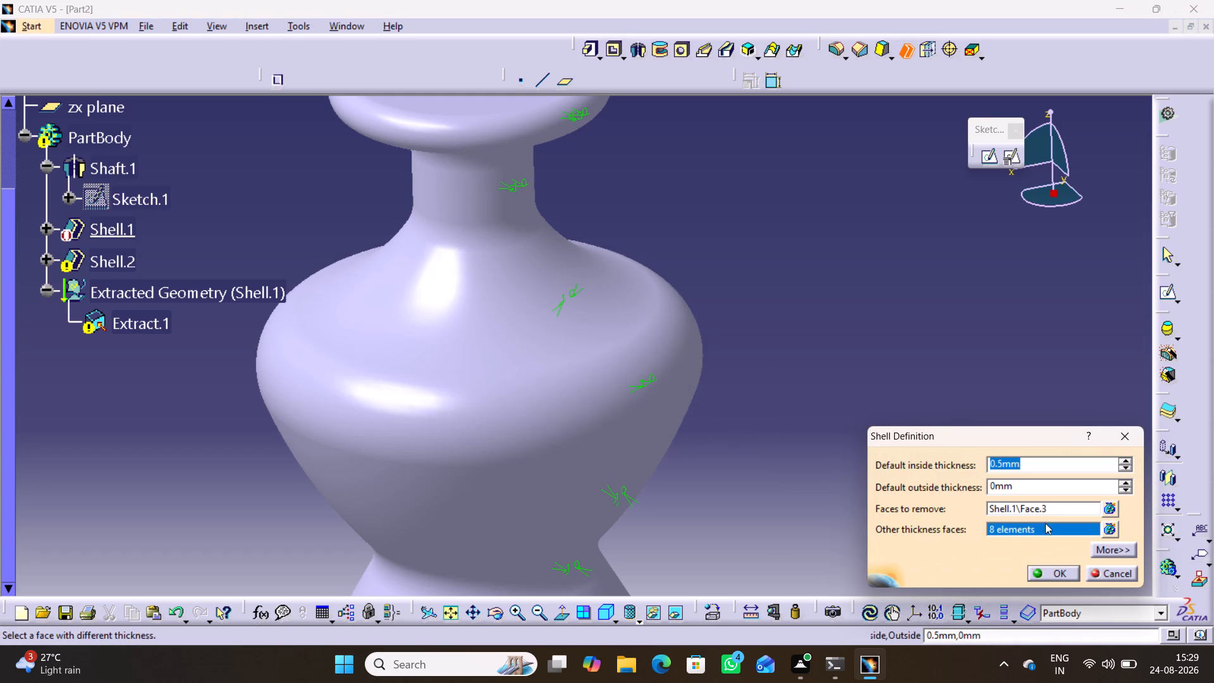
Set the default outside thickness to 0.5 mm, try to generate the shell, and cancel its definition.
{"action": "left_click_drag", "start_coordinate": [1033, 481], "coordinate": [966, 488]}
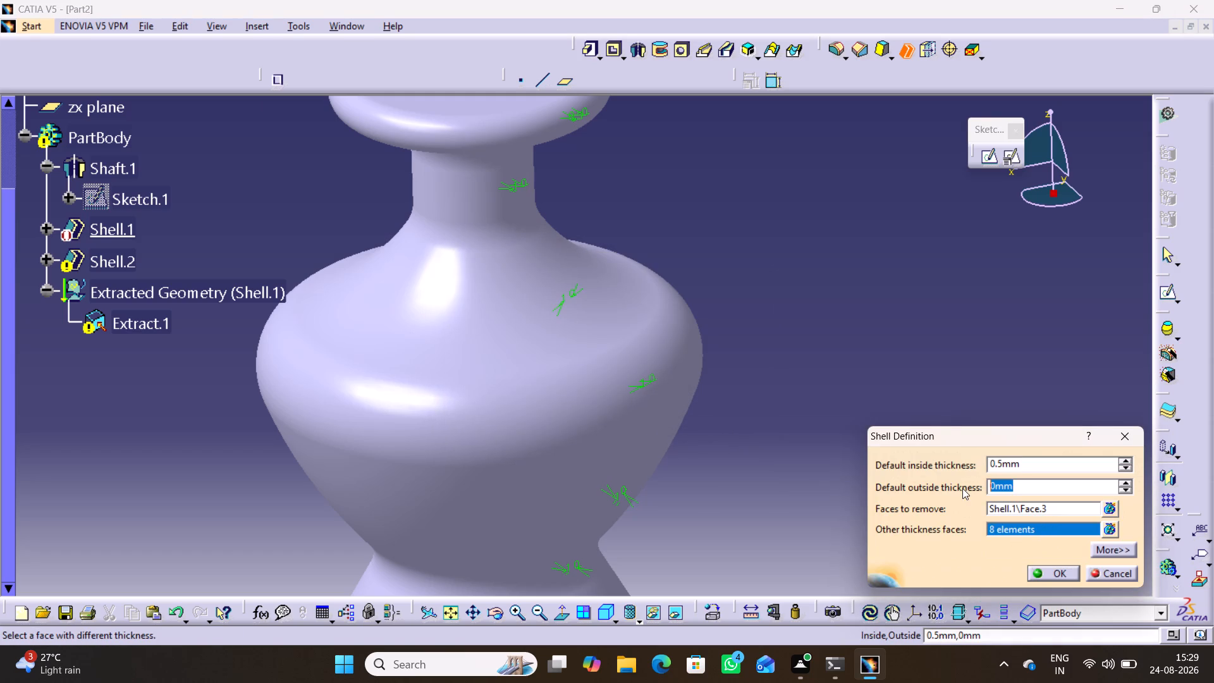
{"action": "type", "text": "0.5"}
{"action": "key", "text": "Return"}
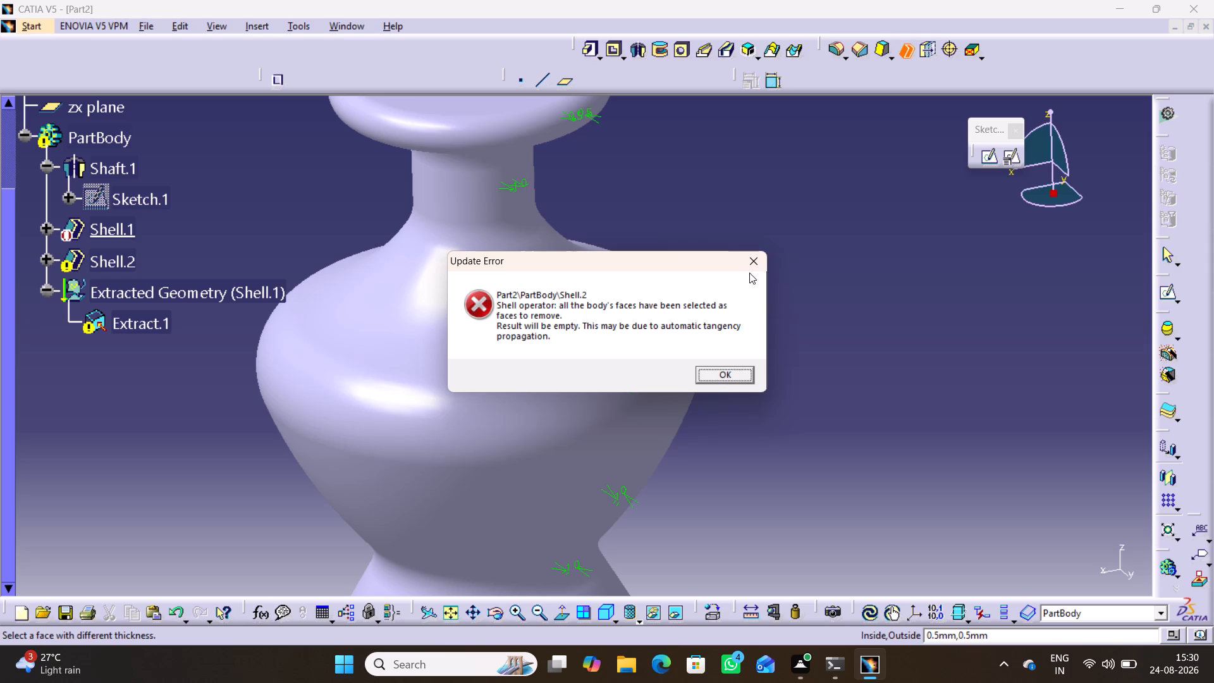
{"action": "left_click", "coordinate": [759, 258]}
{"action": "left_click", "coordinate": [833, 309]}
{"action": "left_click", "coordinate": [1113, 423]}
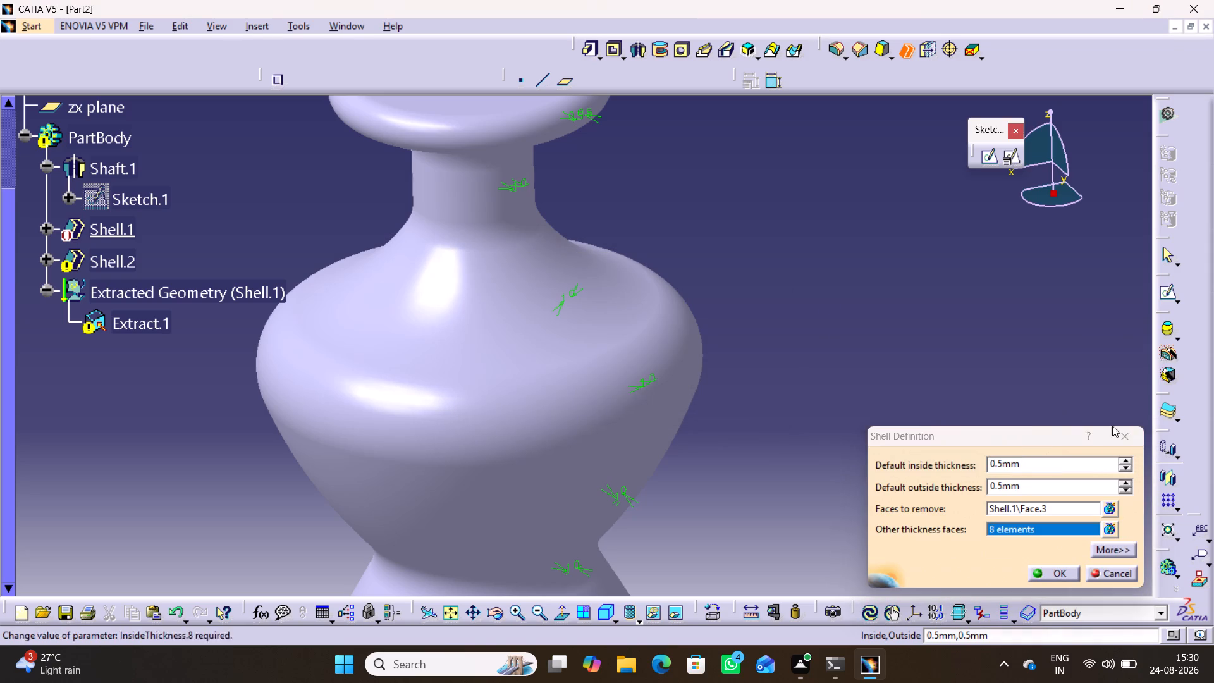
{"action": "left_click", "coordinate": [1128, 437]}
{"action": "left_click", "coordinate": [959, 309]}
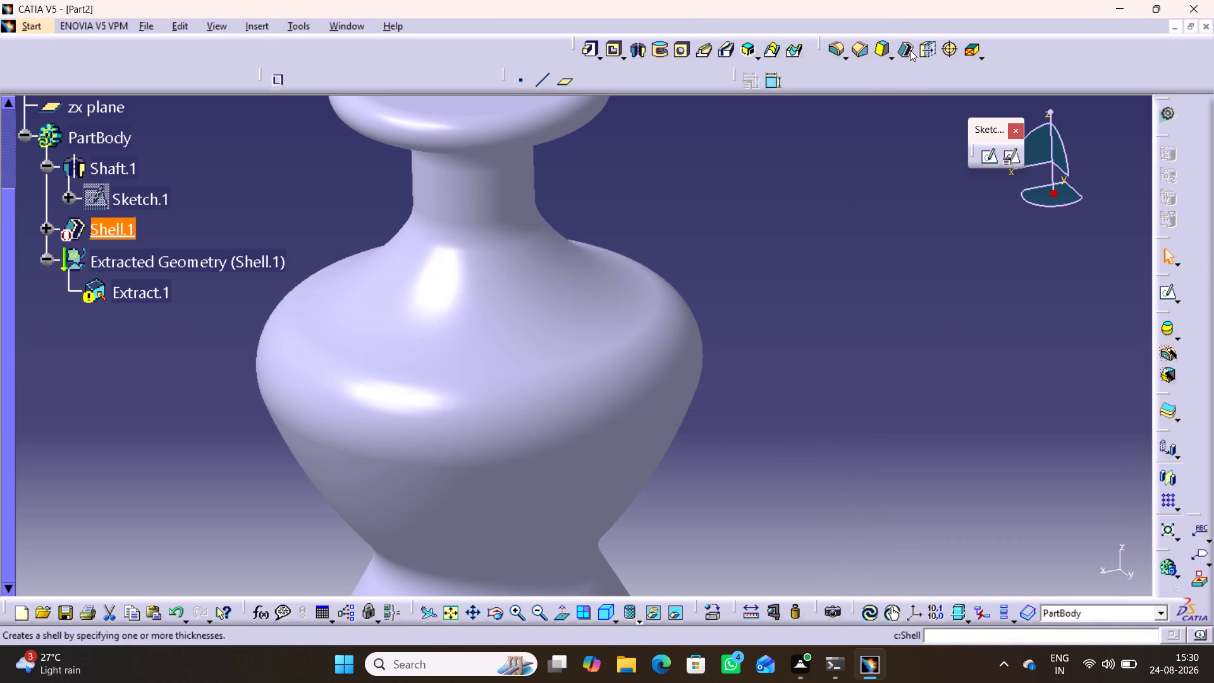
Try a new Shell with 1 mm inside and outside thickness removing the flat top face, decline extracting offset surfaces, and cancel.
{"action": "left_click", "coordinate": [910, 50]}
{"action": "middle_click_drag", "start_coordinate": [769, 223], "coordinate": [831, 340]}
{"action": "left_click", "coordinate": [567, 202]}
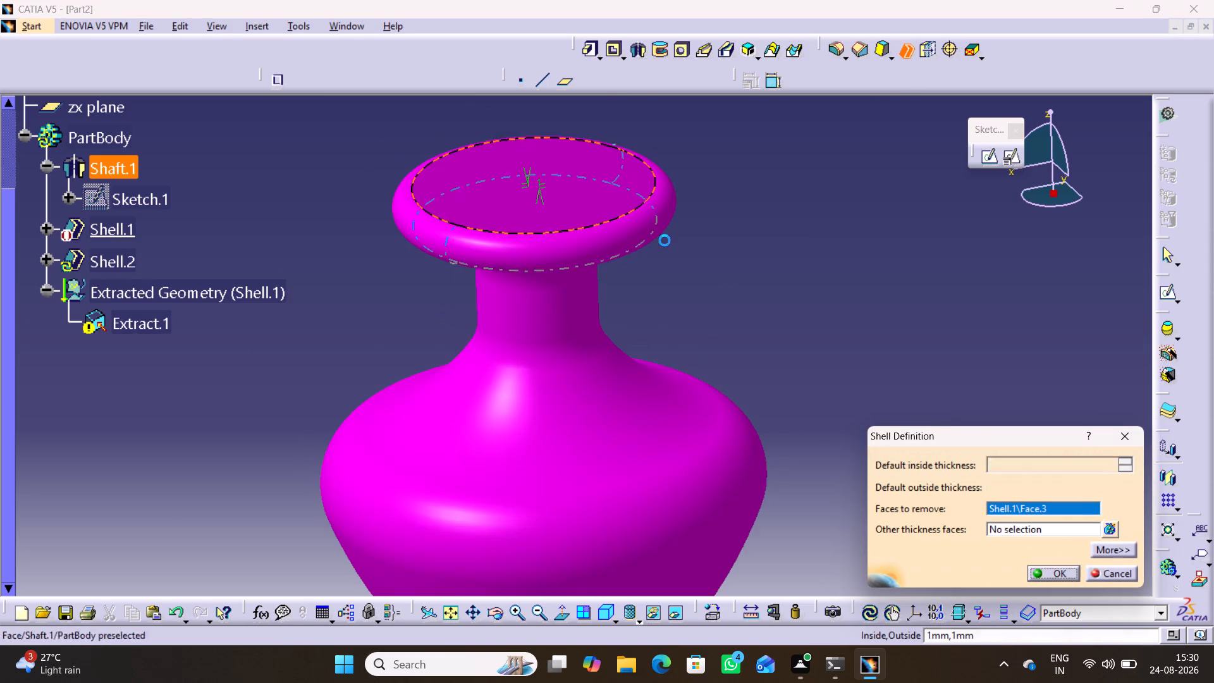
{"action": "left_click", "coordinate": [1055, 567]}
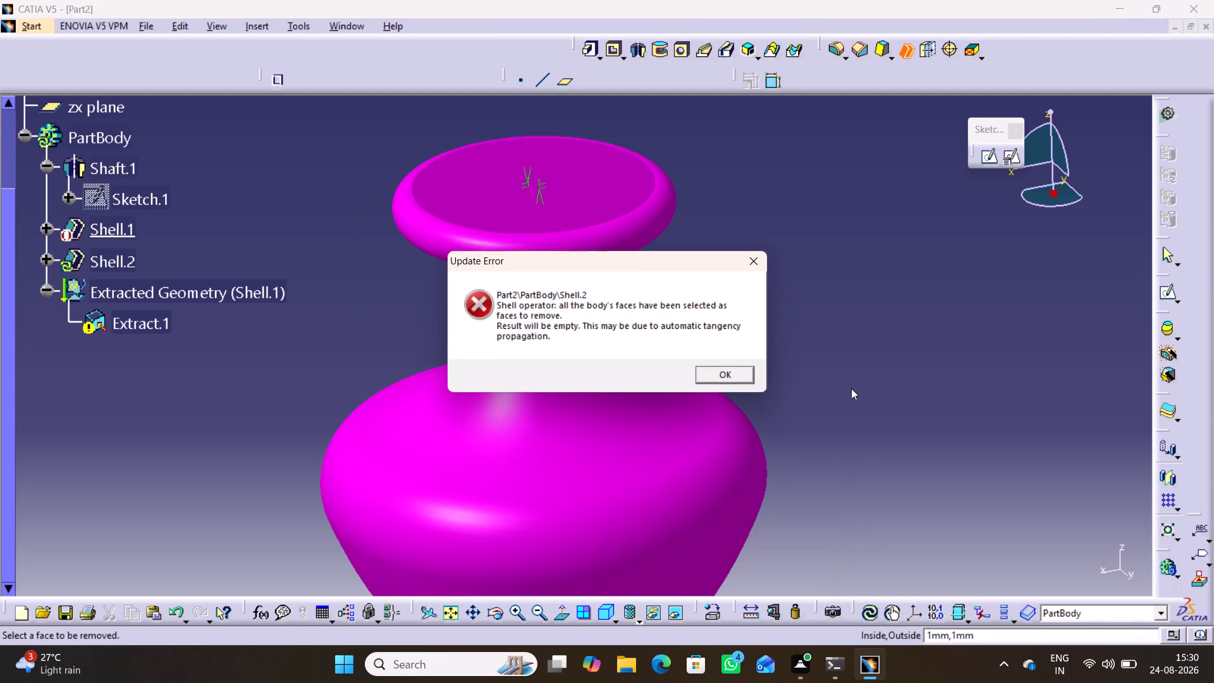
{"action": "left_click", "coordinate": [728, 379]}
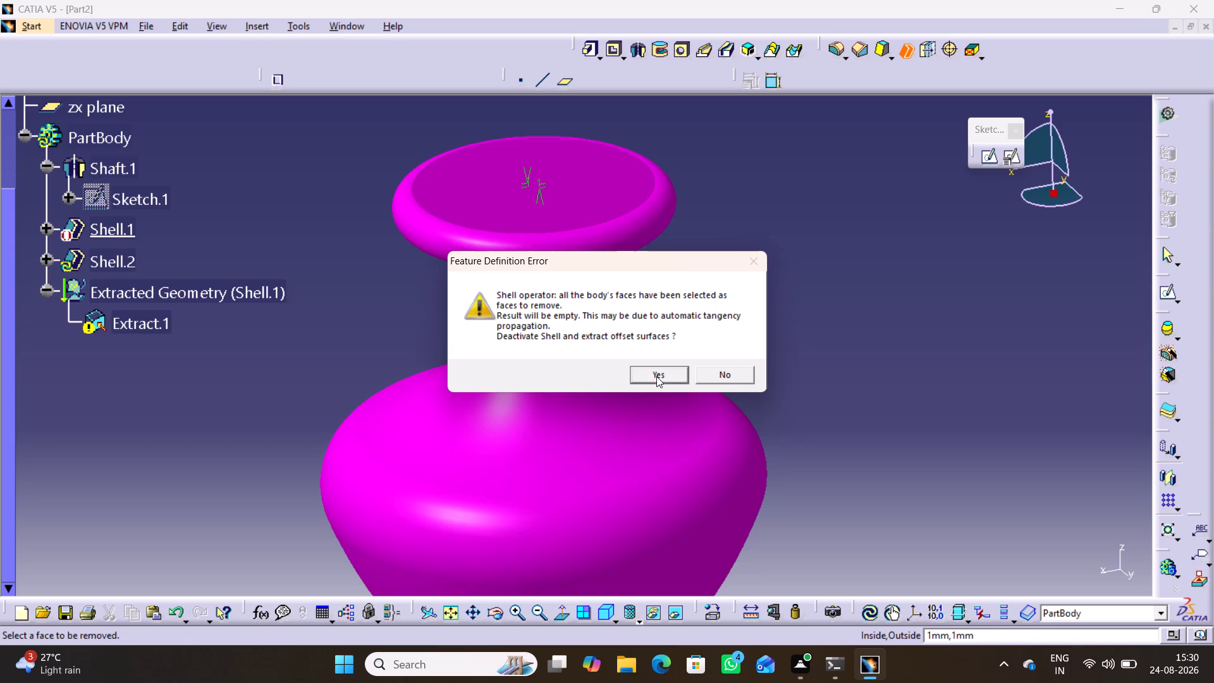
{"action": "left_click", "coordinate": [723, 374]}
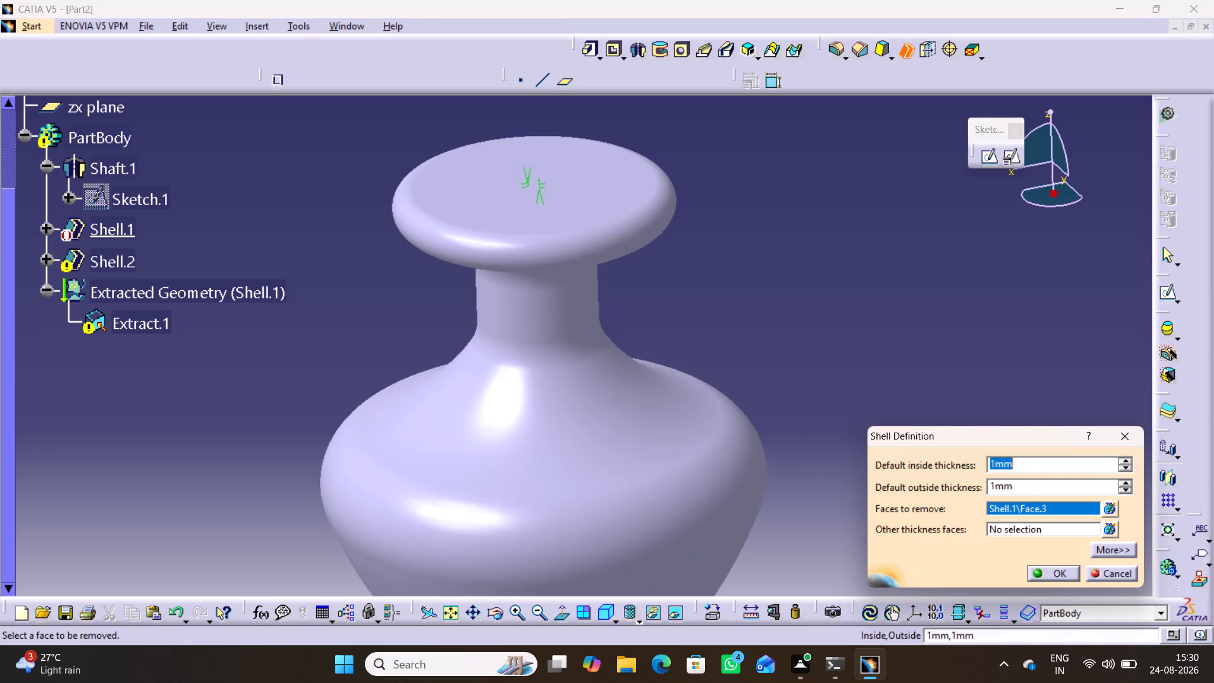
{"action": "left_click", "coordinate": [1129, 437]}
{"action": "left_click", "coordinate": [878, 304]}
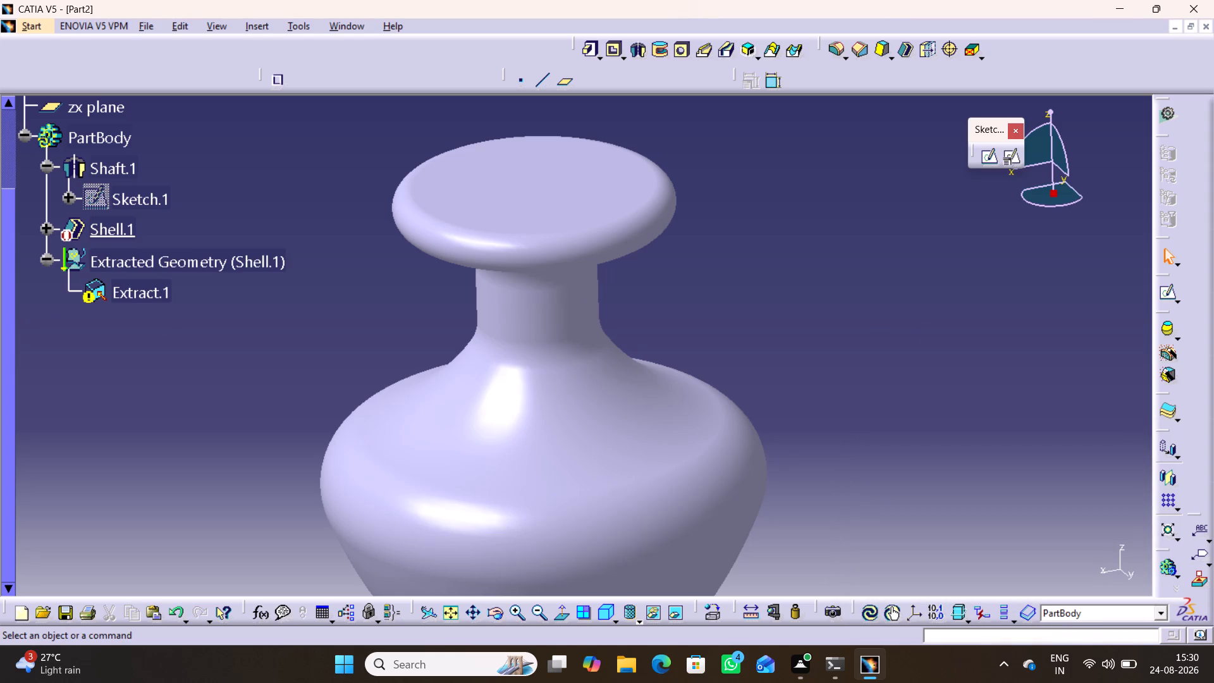
Undo the earlier deactivated shell together with its extracted geometry, leaving only the revolved shaft.
{"action": "left_click", "coordinate": [178, 607]}
{"action": "left_click", "coordinate": [175, 611]}
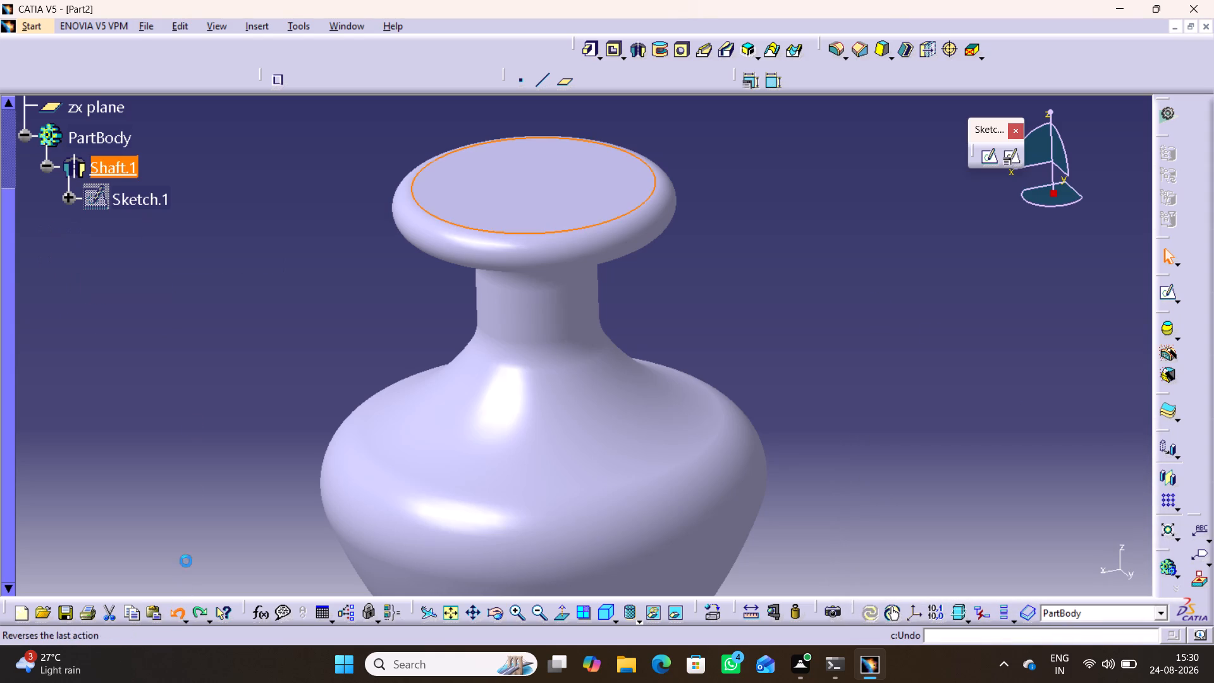
{"action": "left_click", "coordinate": [196, 424]}
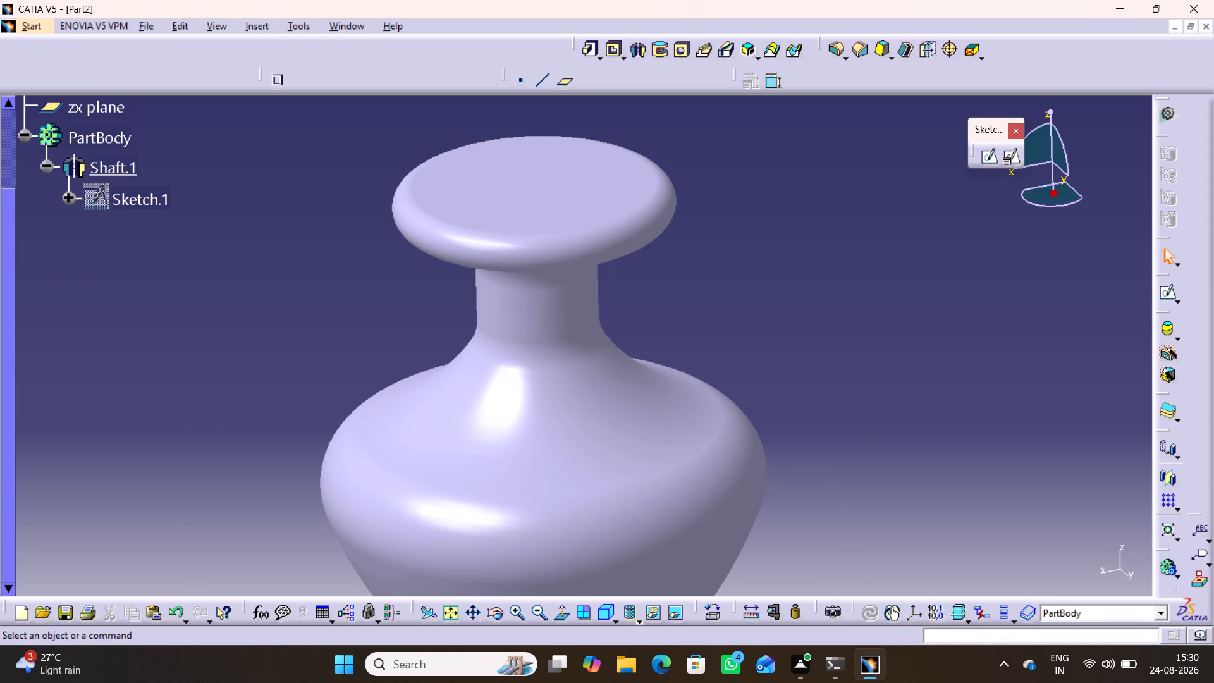
Open a new sketch on the vase's flat top face.
{"action": "middle_click_drag", "start_coordinate": [360, 336], "coordinate": [303, 376]}
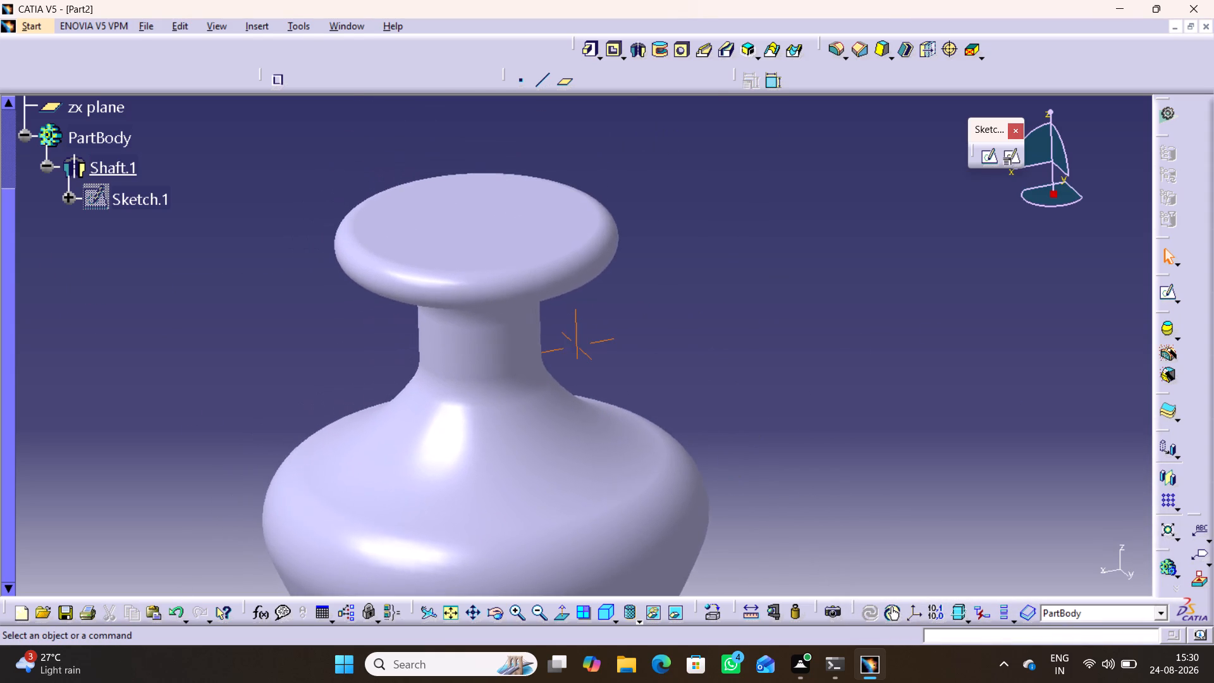
{"action": "middle_click_drag", "start_coordinate": [303, 376], "coordinate": [328, 385]}
{"action": "middle_click_drag", "start_coordinate": [598, 304], "coordinate": [564, 500]}
{"action": "right_click_drag", "start_coordinate": [600, 305], "coordinate": [564, 500]}
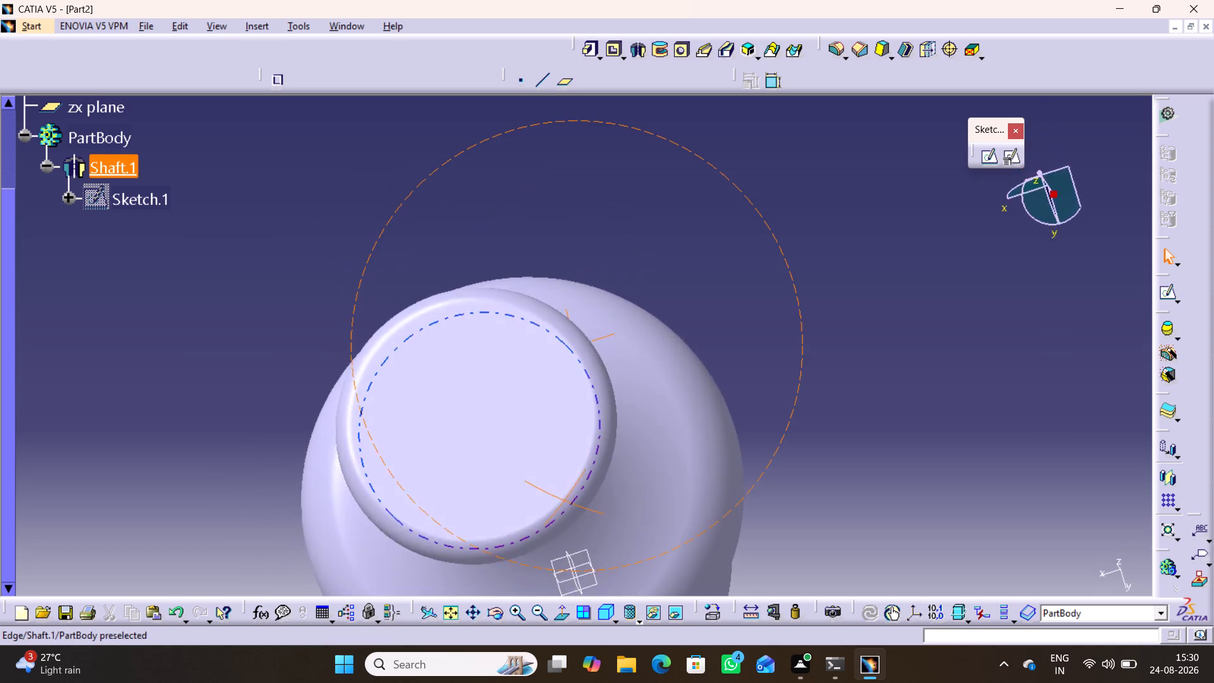
{"action": "right_click_drag", "start_coordinate": [564, 500], "coordinate": [593, 311]}
{"action": "middle_click_drag", "start_coordinate": [564, 500], "coordinate": [593, 311]}
{"action": "left_click", "coordinate": [474, 249]}
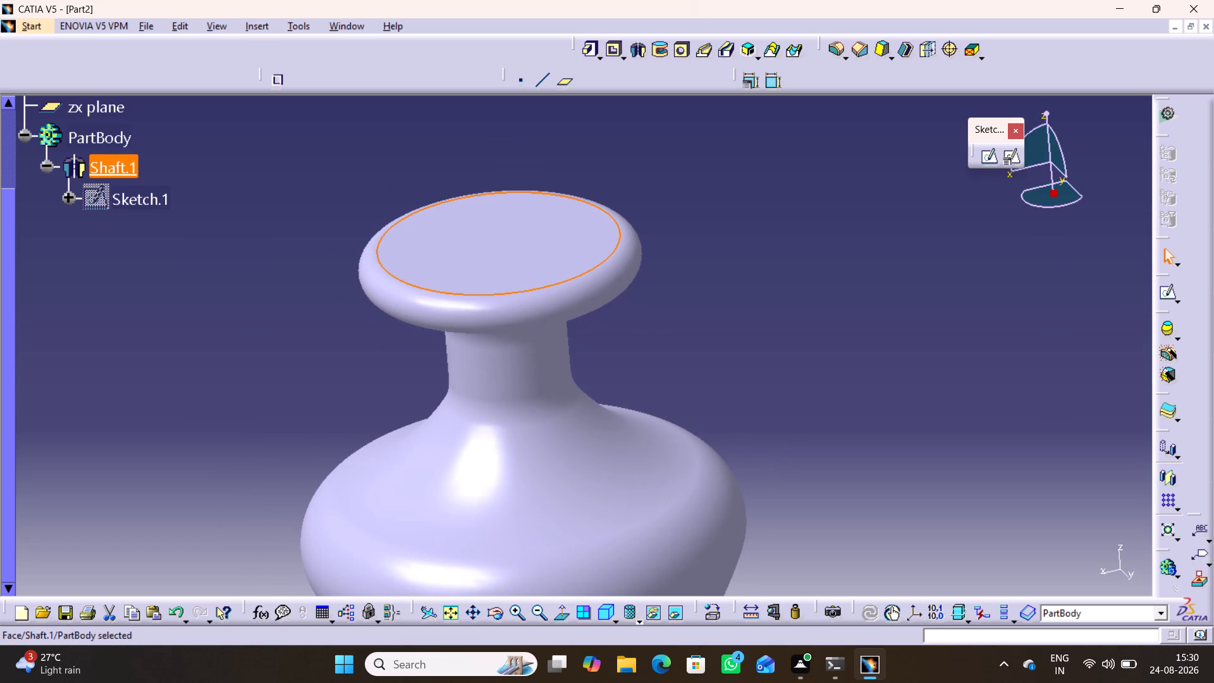
{"action": "left_click", "coordinate": [988, 154]}
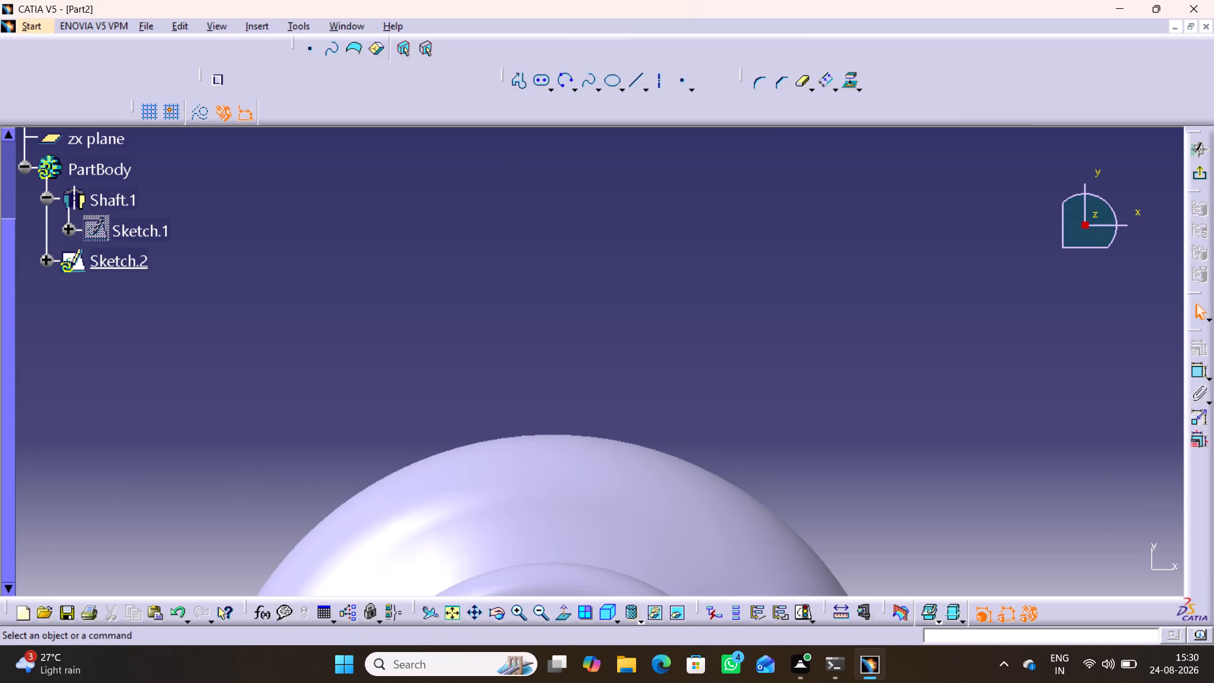
{"action": "middle_click_drag", "start_coordinate": [723, 273], "coordinate": [733, 213]}
{"action": "middle_click_drag", "start_coordinate": [714, 313], "coordinate": [720, 495]}
{"action": "right_click", "coordinate": [714, 313]}
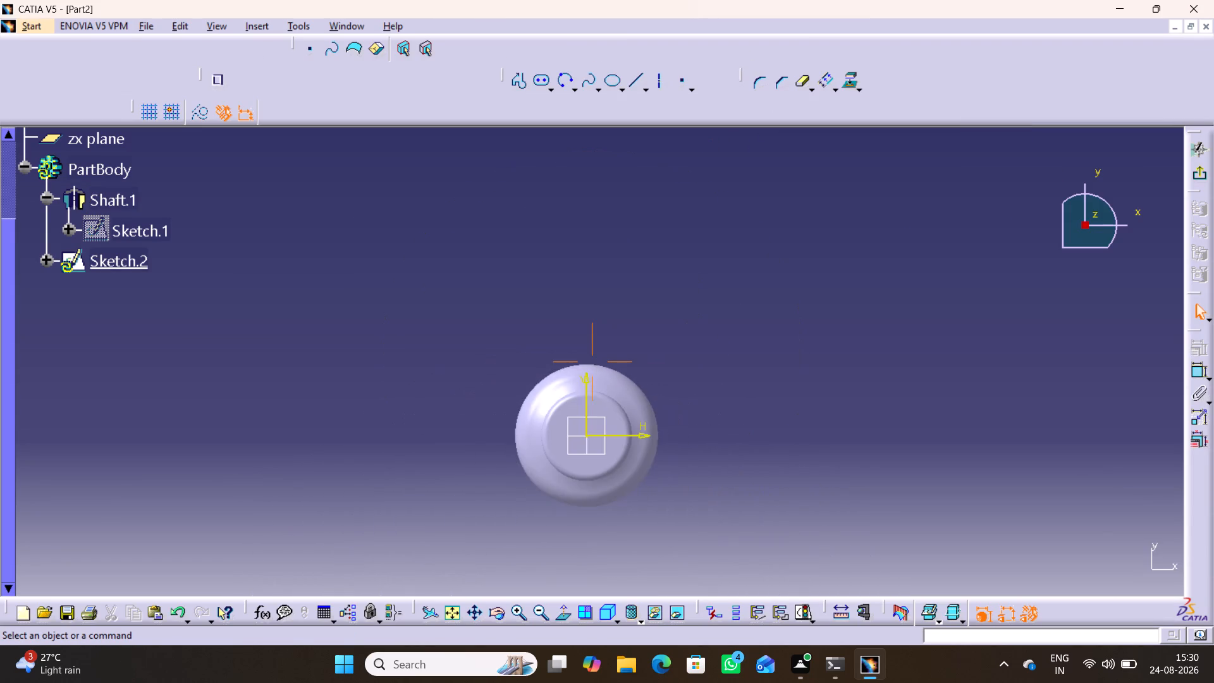
{"action": "middle_click_drag", "start_coordinate": [716, 491], "coordinate": [730, 331]}
{"action": "right_click", "coordinate": [729, 419]}
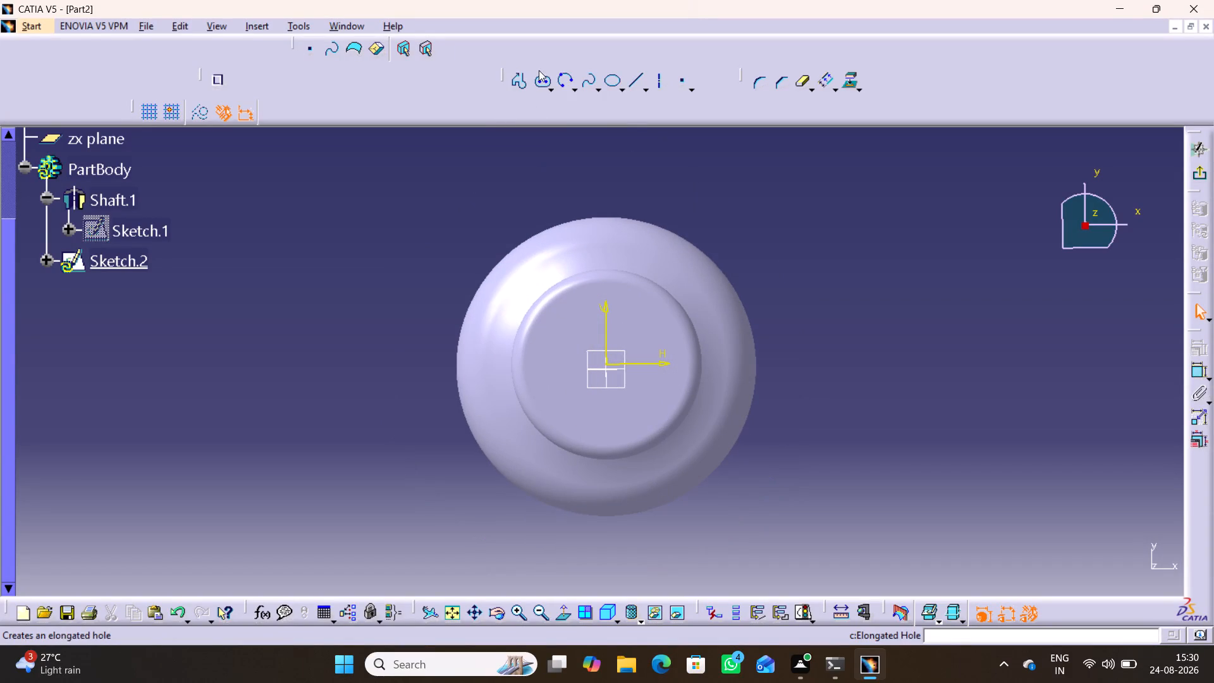
Sketch a circle about 42 mm in diameter centred on the origin of the vase's top face.
{"action": "left_click", "coordinate": [550, 87]}
{"action": "left_click", "coordinate": [603, 132]}
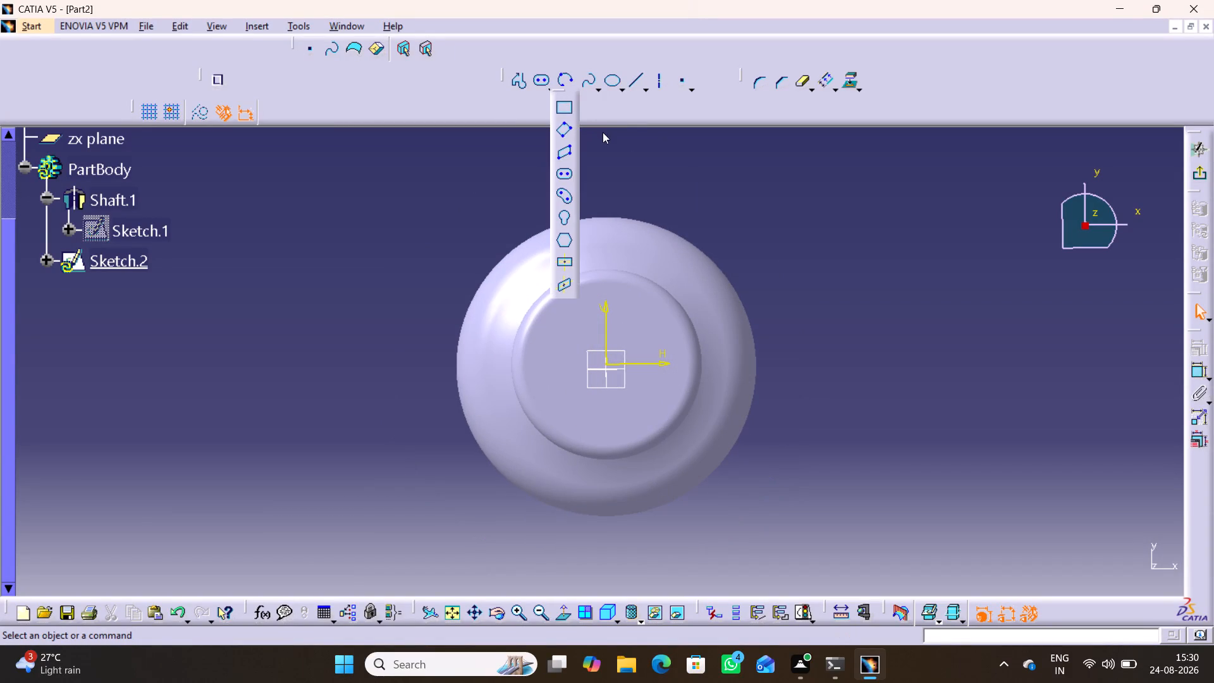
{"action": "left_click", "coordinate": [574, 82]}
{"action": "left_click", "coordinate": [591, 108]}
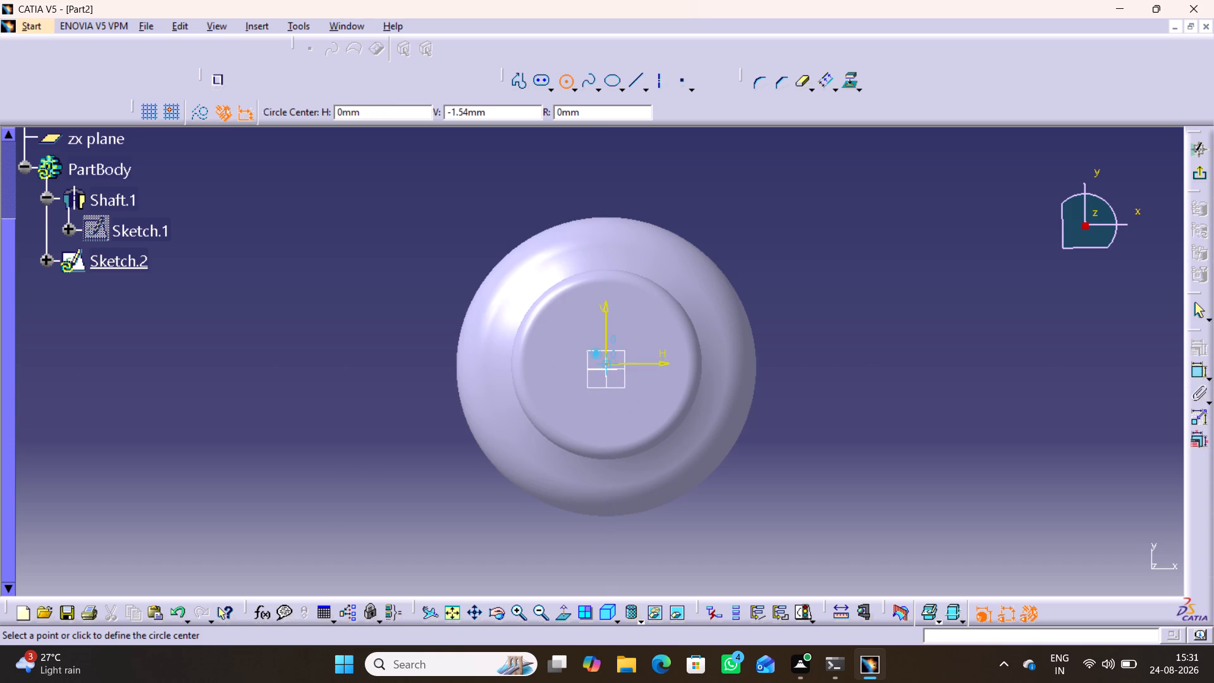
{"action": "left_click", "coordinate": [606, 360]}
{"action": "left_click", "coordinate": [634, 416]}
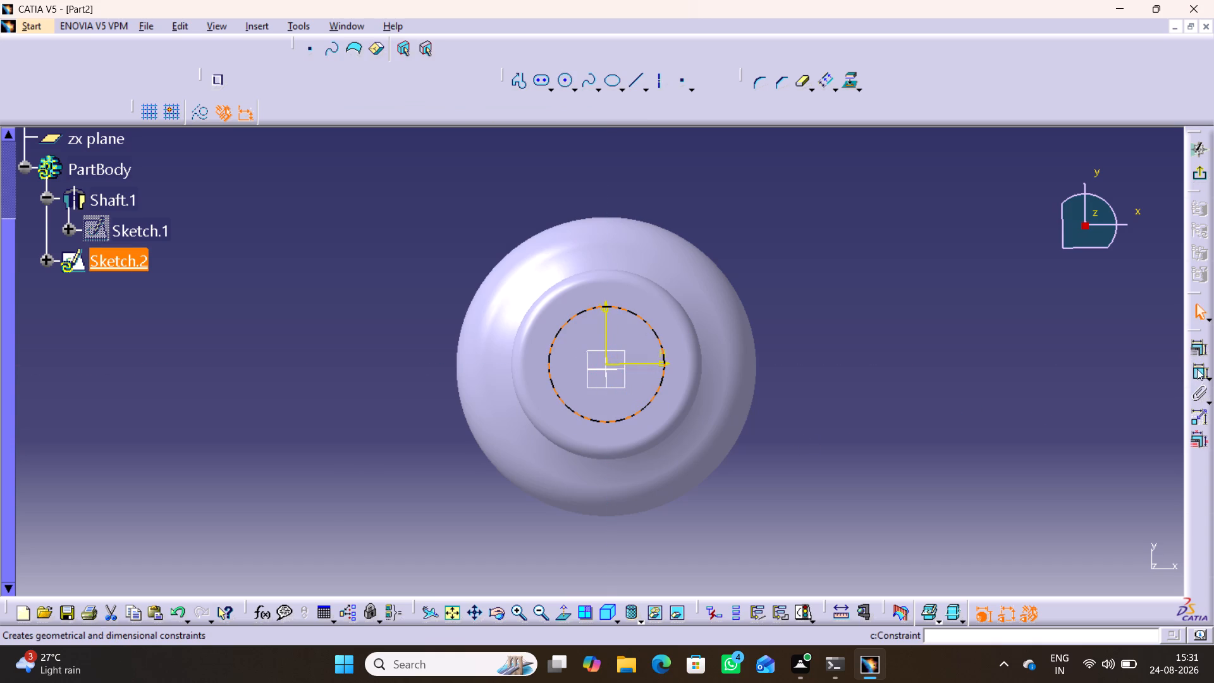
Dimension the circle's diameter, set it to 35-15.5 (19.5 mm), and exit the sketch.
{"action": "left_click", "coordinate": [1198, 367]}
{"action": "left_click", "coordinate": [758, 251]}
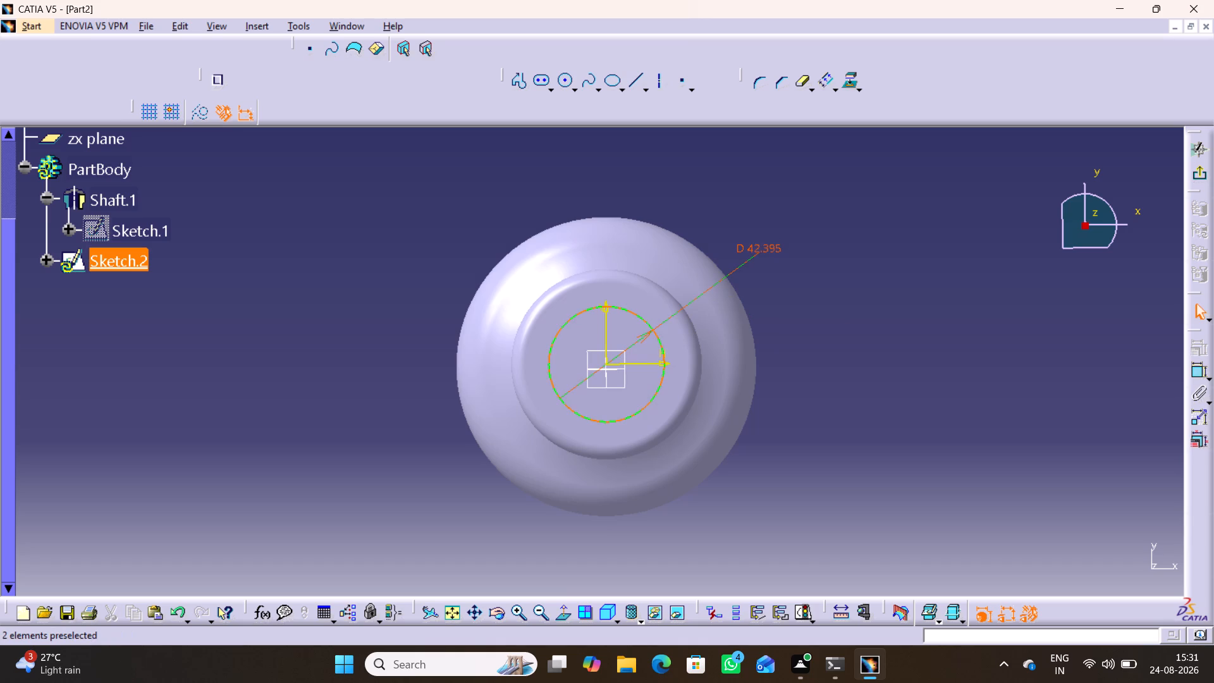
{"action": "double_click", "coordinate": [757, 248]}
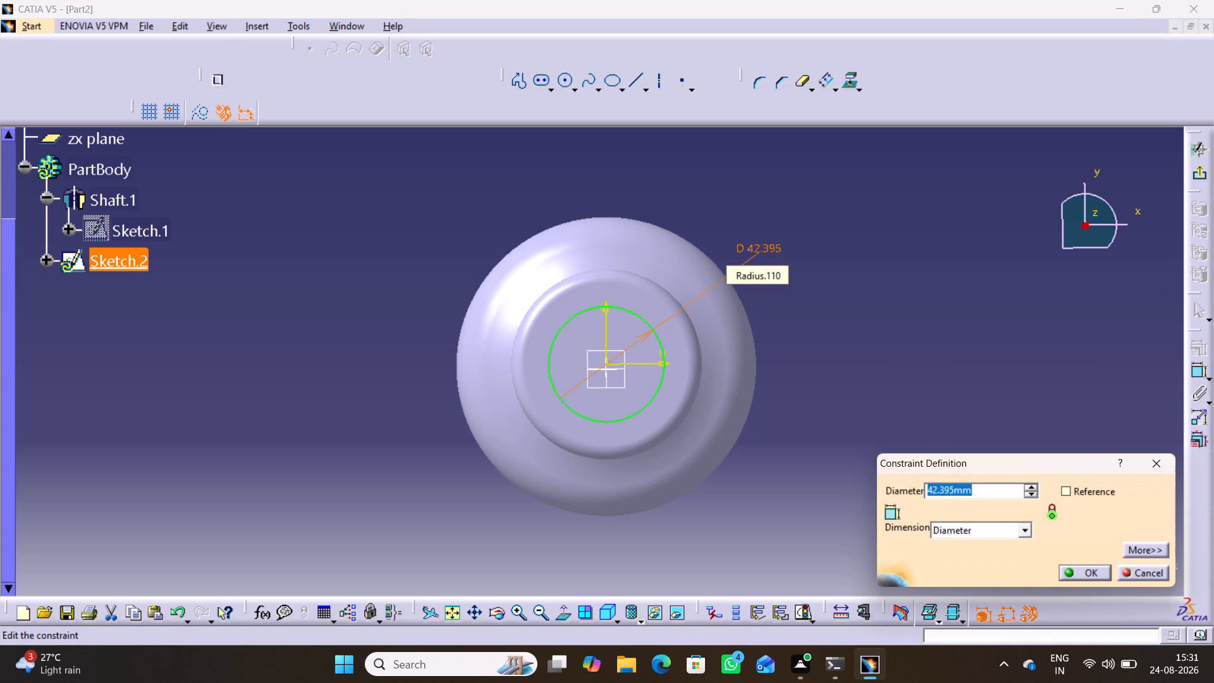
{"action": "type", "text": "35"}
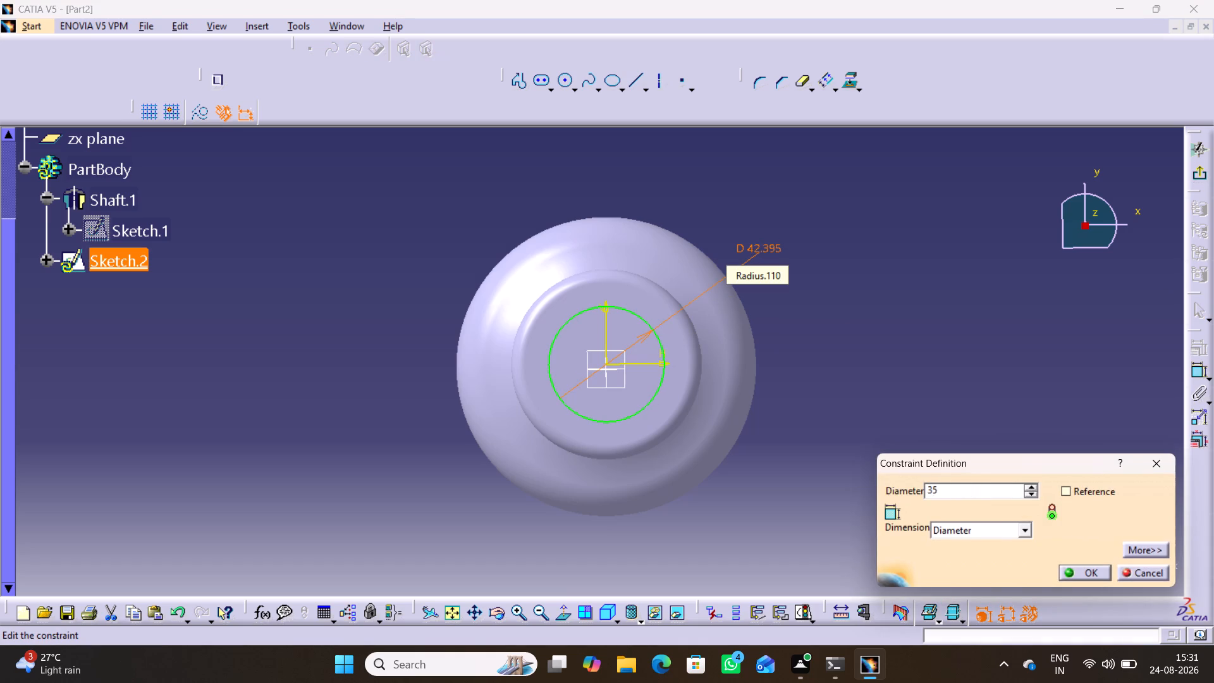
{"action": "type", "text": "-15.5"}
{"action": "key", "text": "Return"}
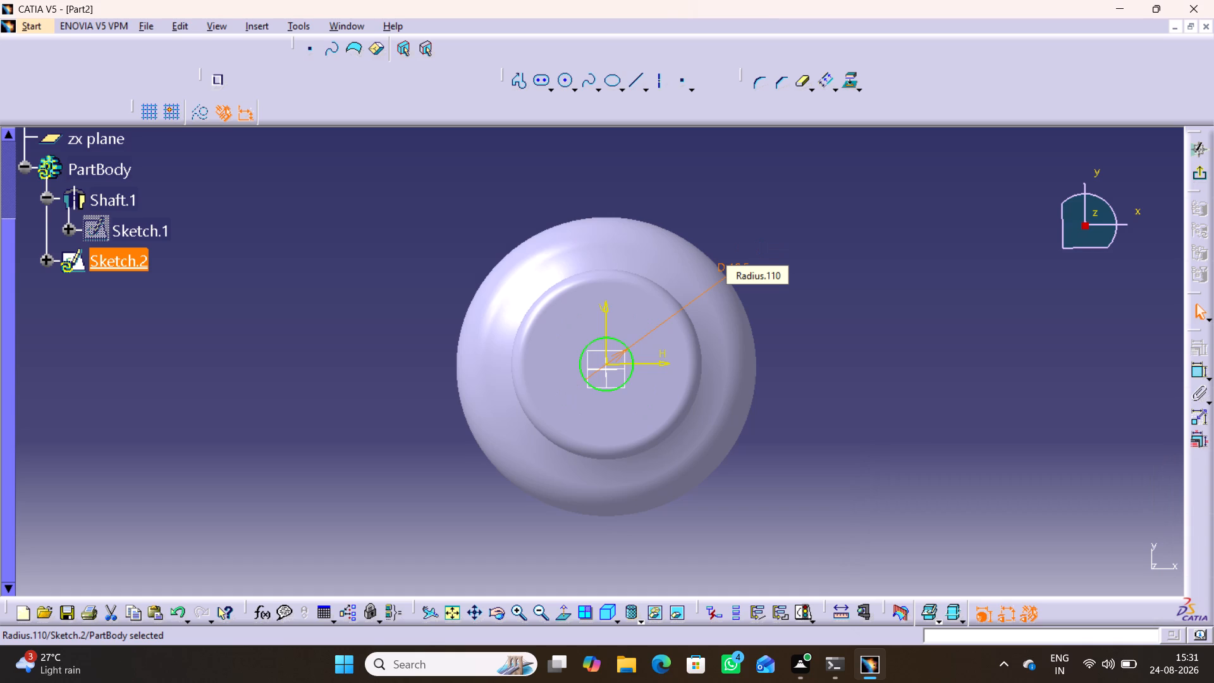
{"action": "left_click", "coordinate": [839, 333]}
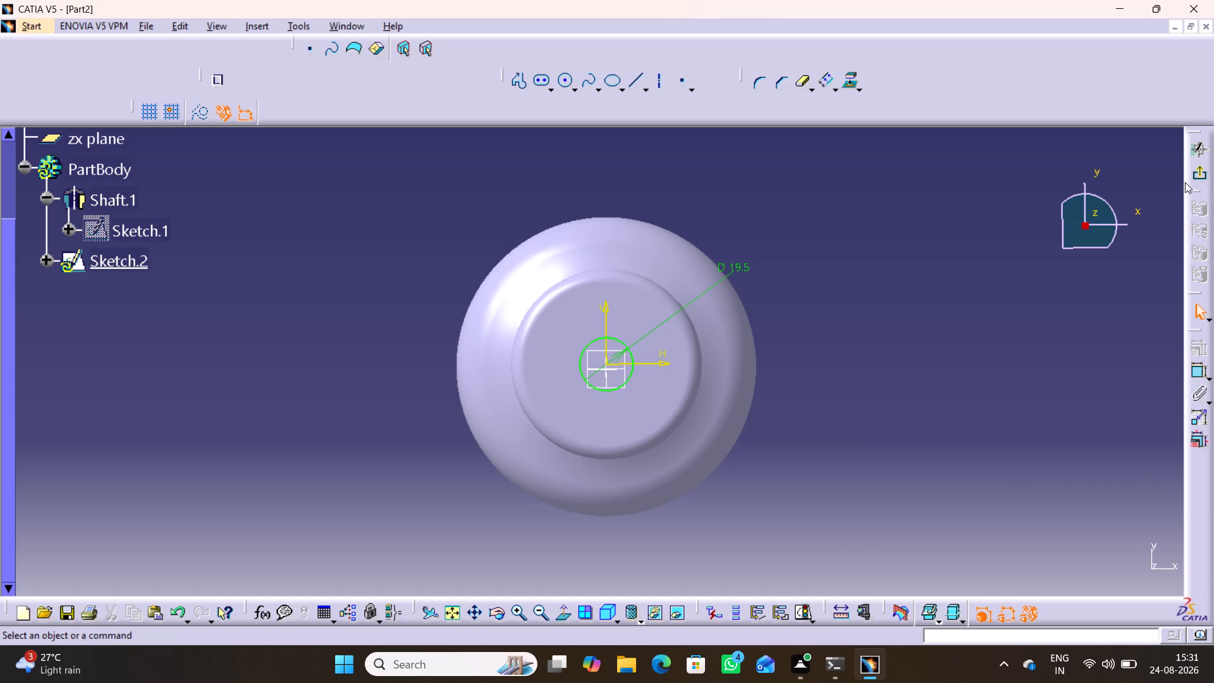
{"action": "left_click", "coordinate": [1201, 176]}
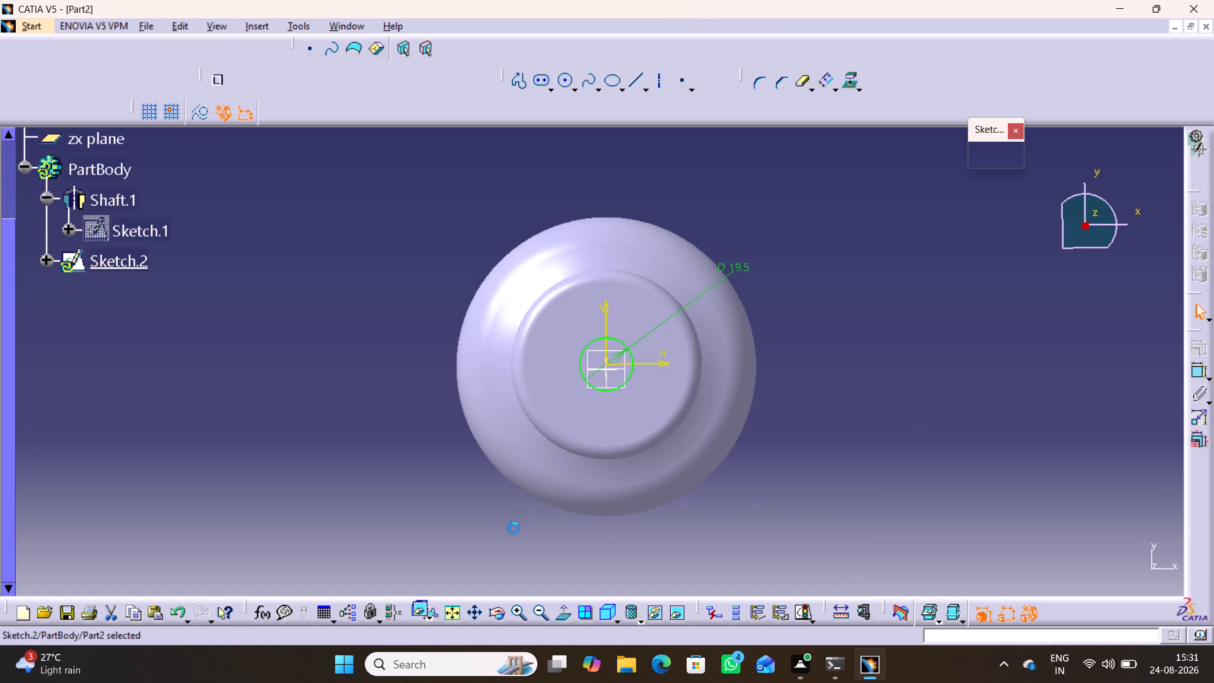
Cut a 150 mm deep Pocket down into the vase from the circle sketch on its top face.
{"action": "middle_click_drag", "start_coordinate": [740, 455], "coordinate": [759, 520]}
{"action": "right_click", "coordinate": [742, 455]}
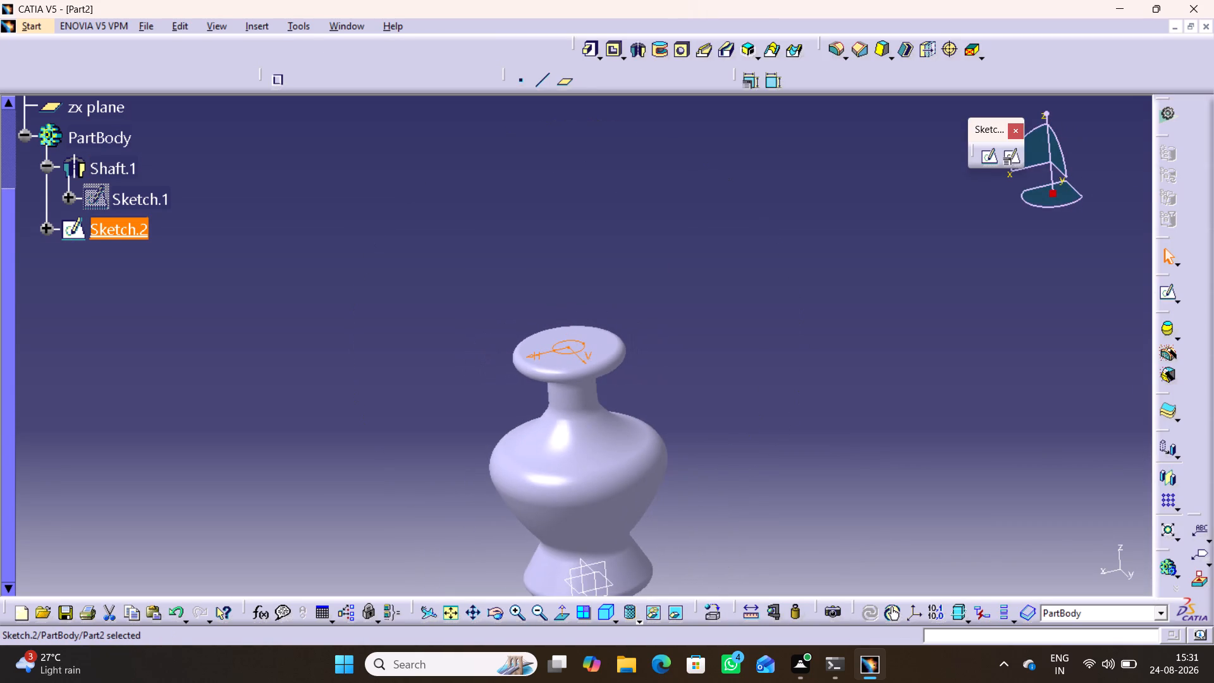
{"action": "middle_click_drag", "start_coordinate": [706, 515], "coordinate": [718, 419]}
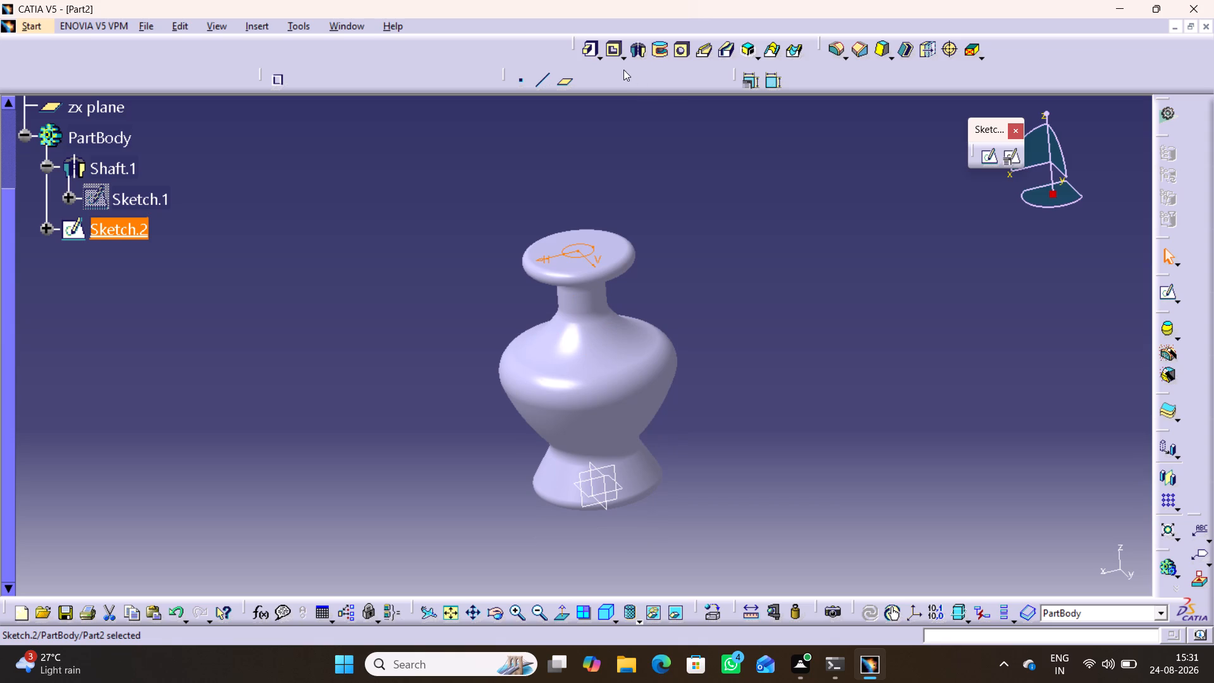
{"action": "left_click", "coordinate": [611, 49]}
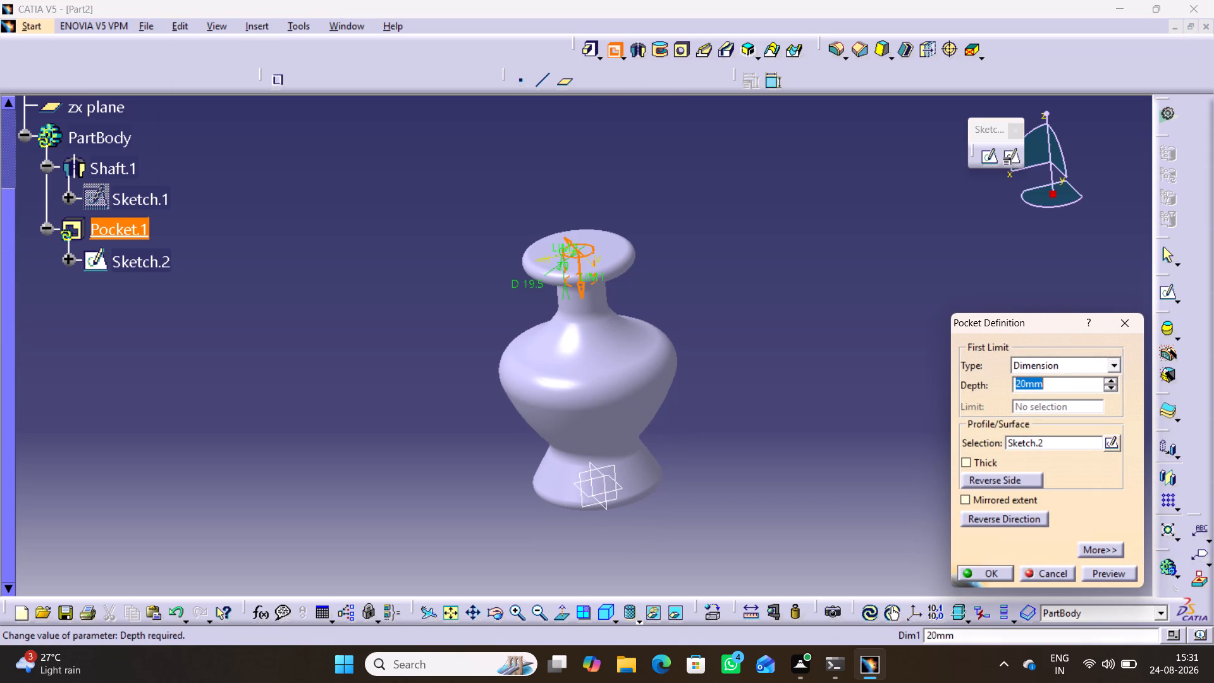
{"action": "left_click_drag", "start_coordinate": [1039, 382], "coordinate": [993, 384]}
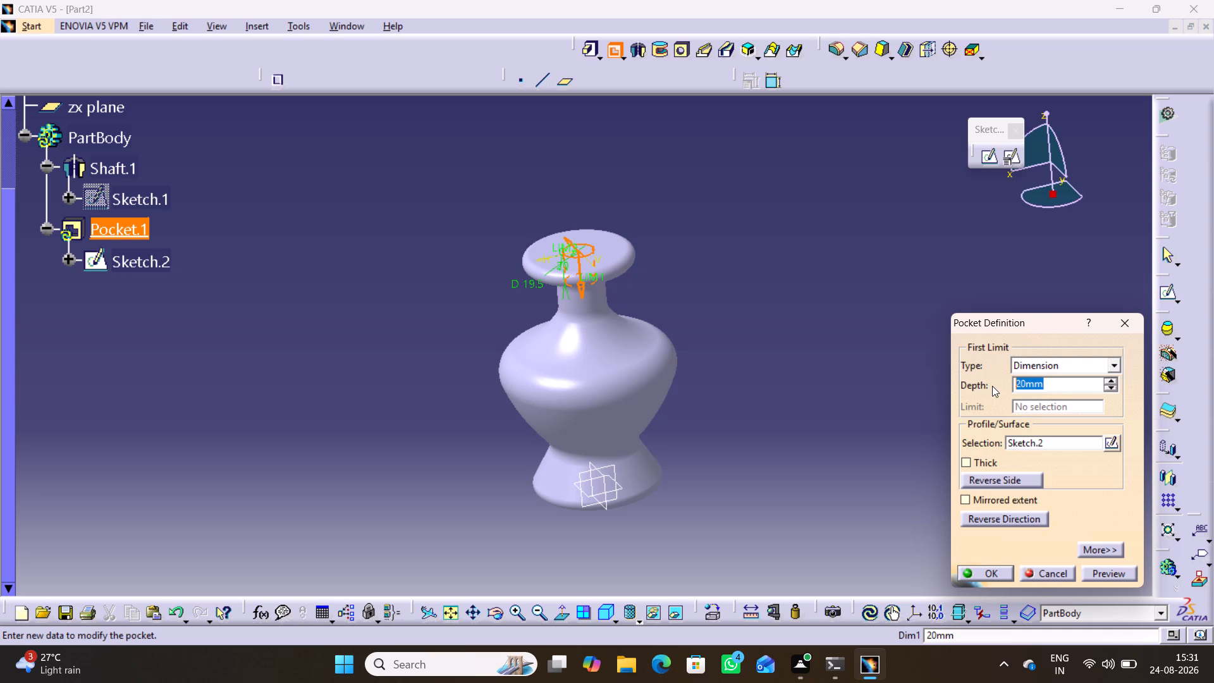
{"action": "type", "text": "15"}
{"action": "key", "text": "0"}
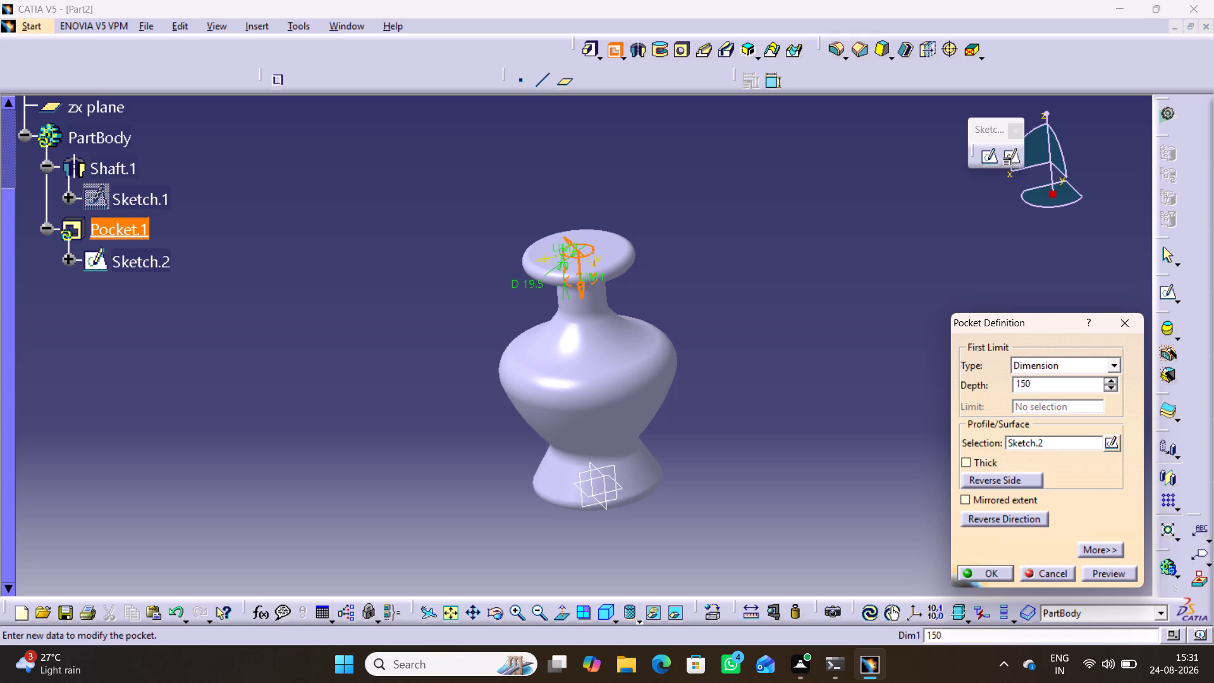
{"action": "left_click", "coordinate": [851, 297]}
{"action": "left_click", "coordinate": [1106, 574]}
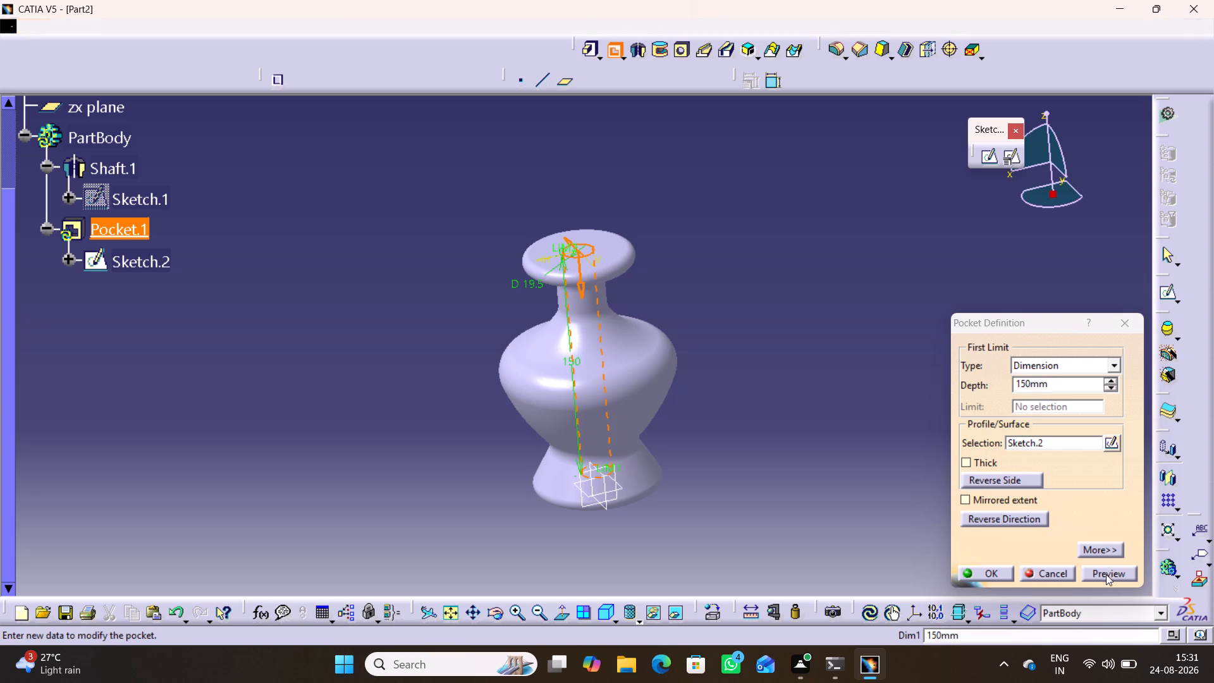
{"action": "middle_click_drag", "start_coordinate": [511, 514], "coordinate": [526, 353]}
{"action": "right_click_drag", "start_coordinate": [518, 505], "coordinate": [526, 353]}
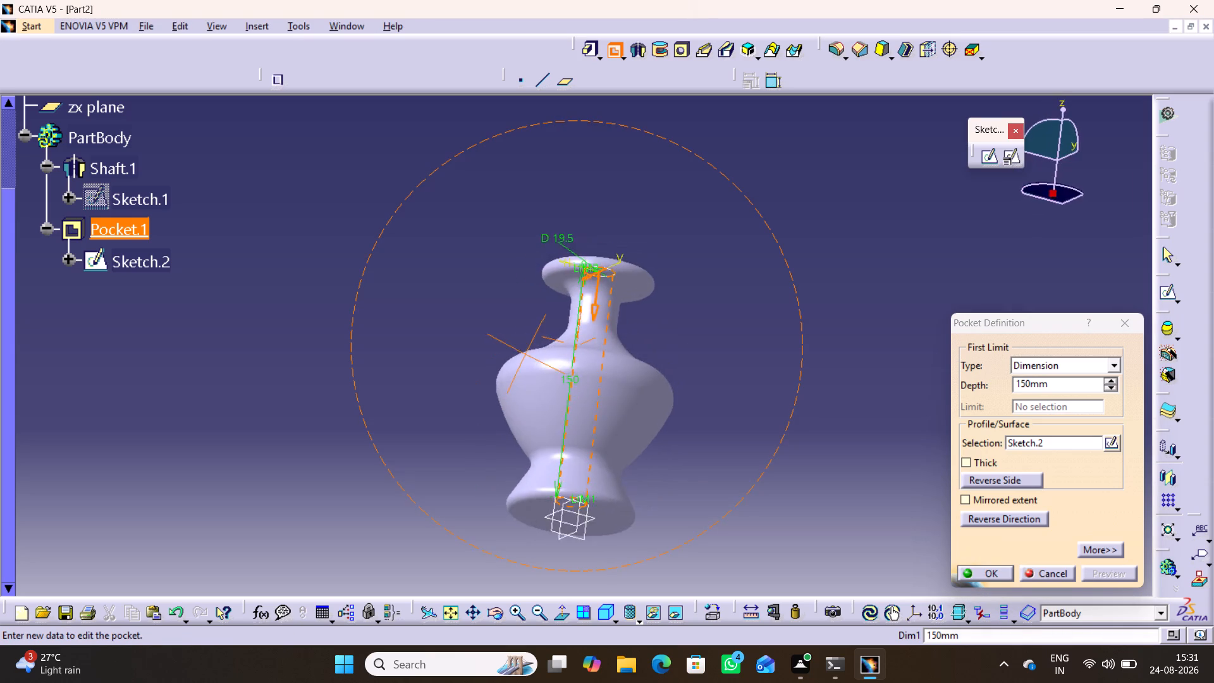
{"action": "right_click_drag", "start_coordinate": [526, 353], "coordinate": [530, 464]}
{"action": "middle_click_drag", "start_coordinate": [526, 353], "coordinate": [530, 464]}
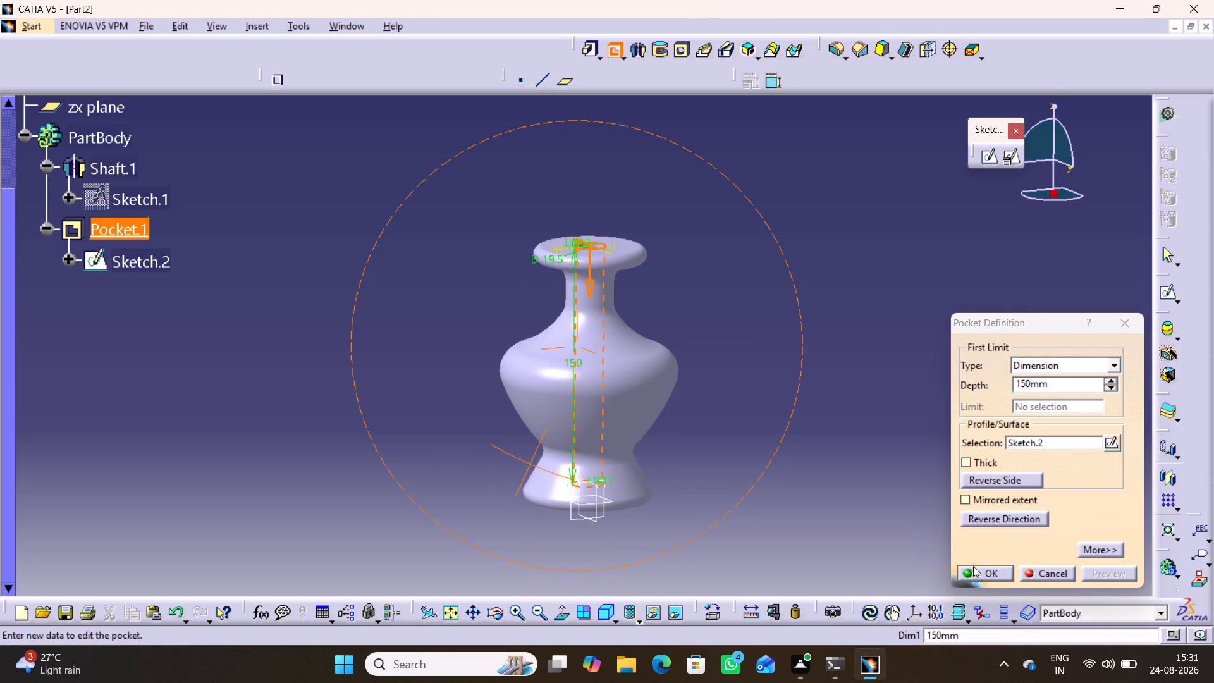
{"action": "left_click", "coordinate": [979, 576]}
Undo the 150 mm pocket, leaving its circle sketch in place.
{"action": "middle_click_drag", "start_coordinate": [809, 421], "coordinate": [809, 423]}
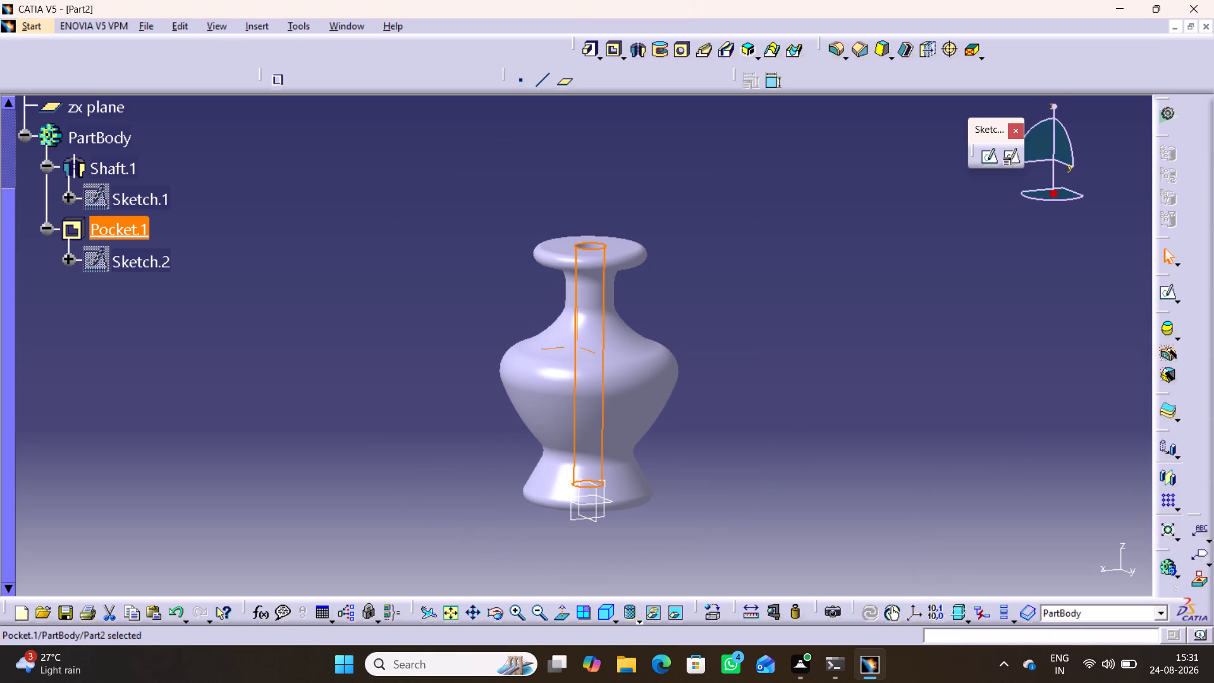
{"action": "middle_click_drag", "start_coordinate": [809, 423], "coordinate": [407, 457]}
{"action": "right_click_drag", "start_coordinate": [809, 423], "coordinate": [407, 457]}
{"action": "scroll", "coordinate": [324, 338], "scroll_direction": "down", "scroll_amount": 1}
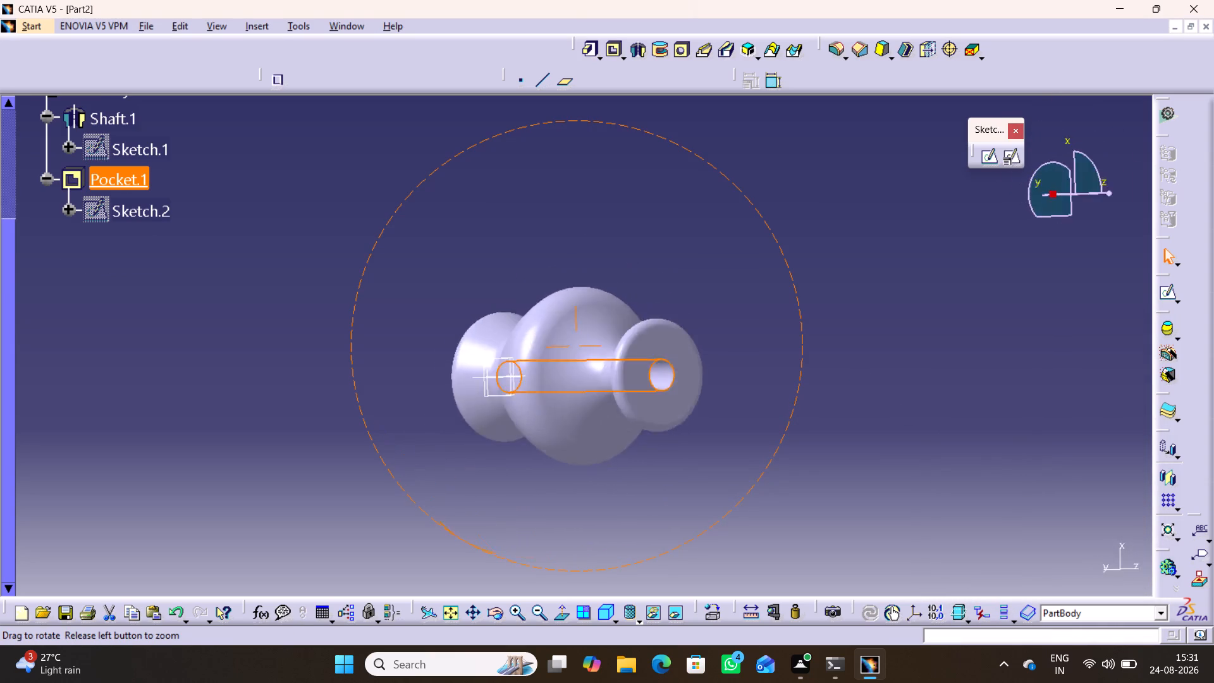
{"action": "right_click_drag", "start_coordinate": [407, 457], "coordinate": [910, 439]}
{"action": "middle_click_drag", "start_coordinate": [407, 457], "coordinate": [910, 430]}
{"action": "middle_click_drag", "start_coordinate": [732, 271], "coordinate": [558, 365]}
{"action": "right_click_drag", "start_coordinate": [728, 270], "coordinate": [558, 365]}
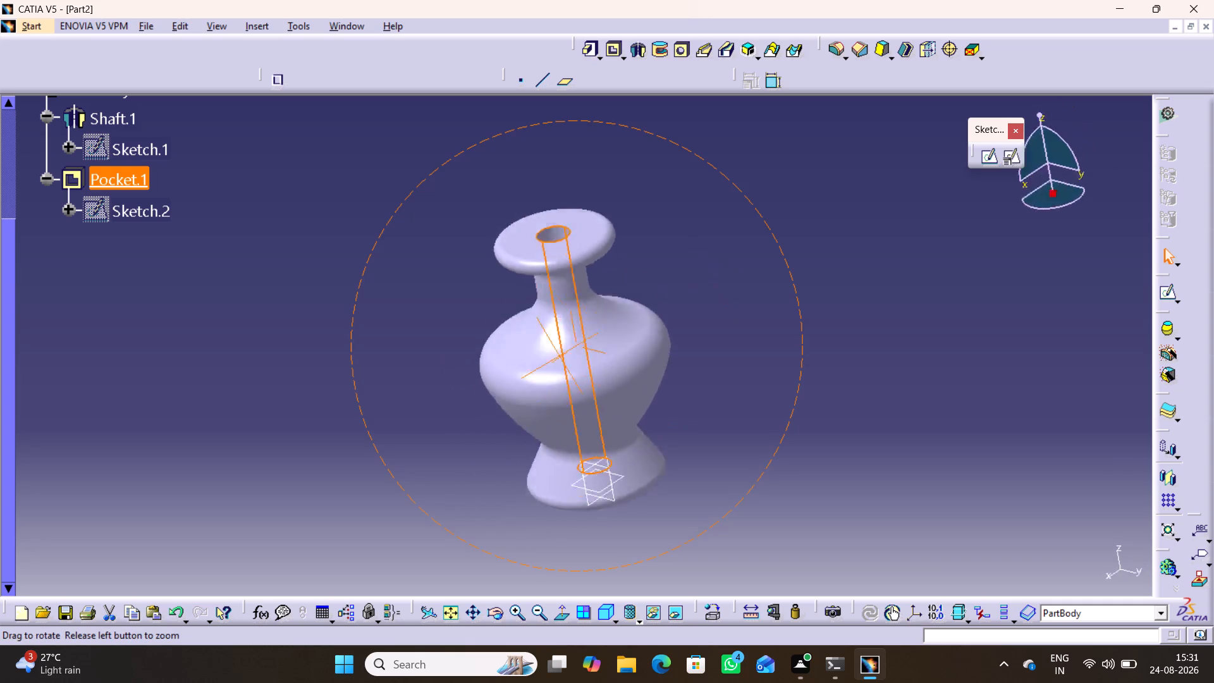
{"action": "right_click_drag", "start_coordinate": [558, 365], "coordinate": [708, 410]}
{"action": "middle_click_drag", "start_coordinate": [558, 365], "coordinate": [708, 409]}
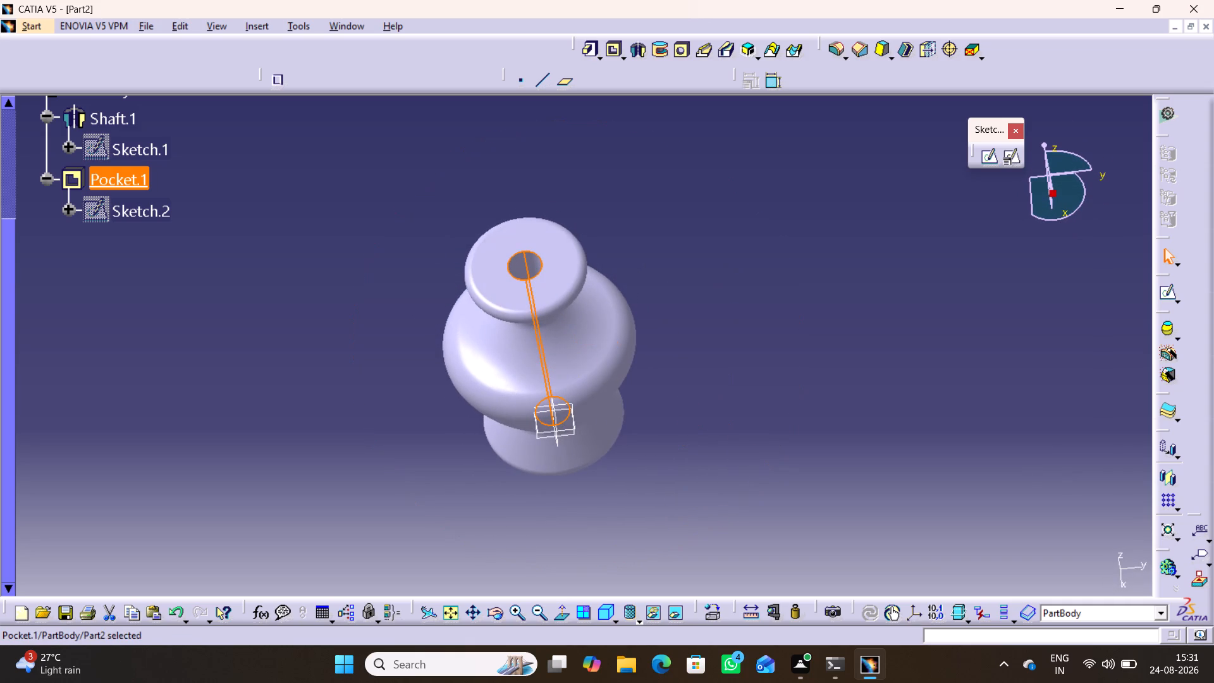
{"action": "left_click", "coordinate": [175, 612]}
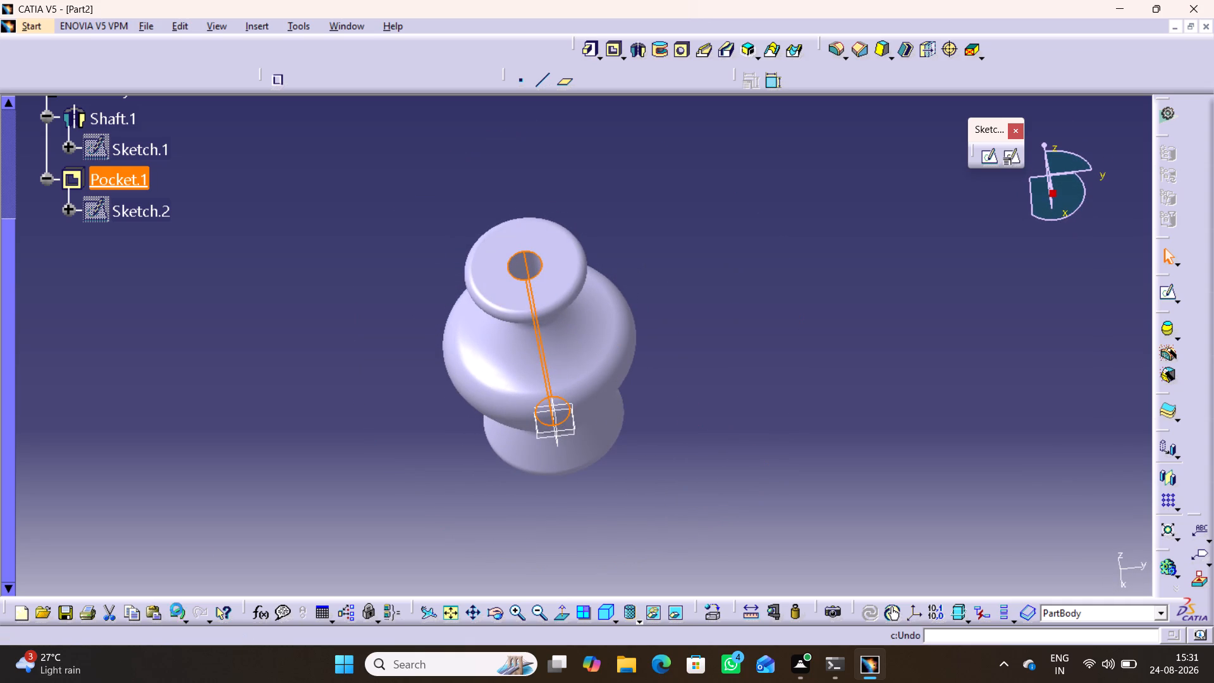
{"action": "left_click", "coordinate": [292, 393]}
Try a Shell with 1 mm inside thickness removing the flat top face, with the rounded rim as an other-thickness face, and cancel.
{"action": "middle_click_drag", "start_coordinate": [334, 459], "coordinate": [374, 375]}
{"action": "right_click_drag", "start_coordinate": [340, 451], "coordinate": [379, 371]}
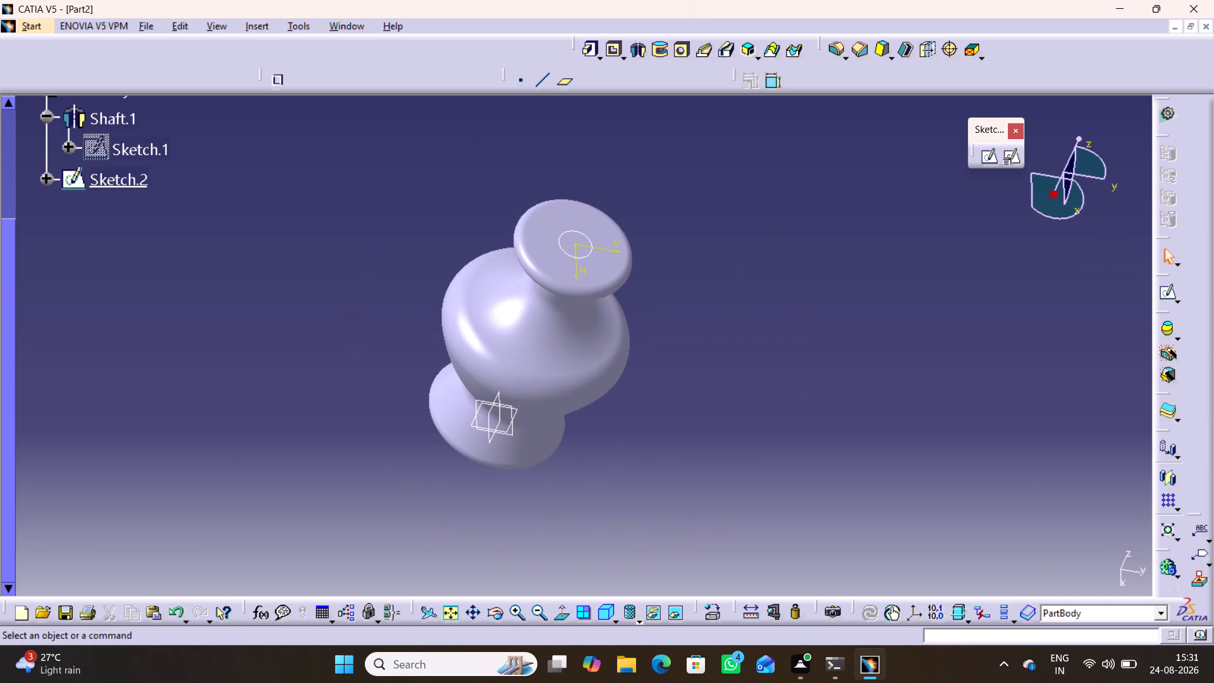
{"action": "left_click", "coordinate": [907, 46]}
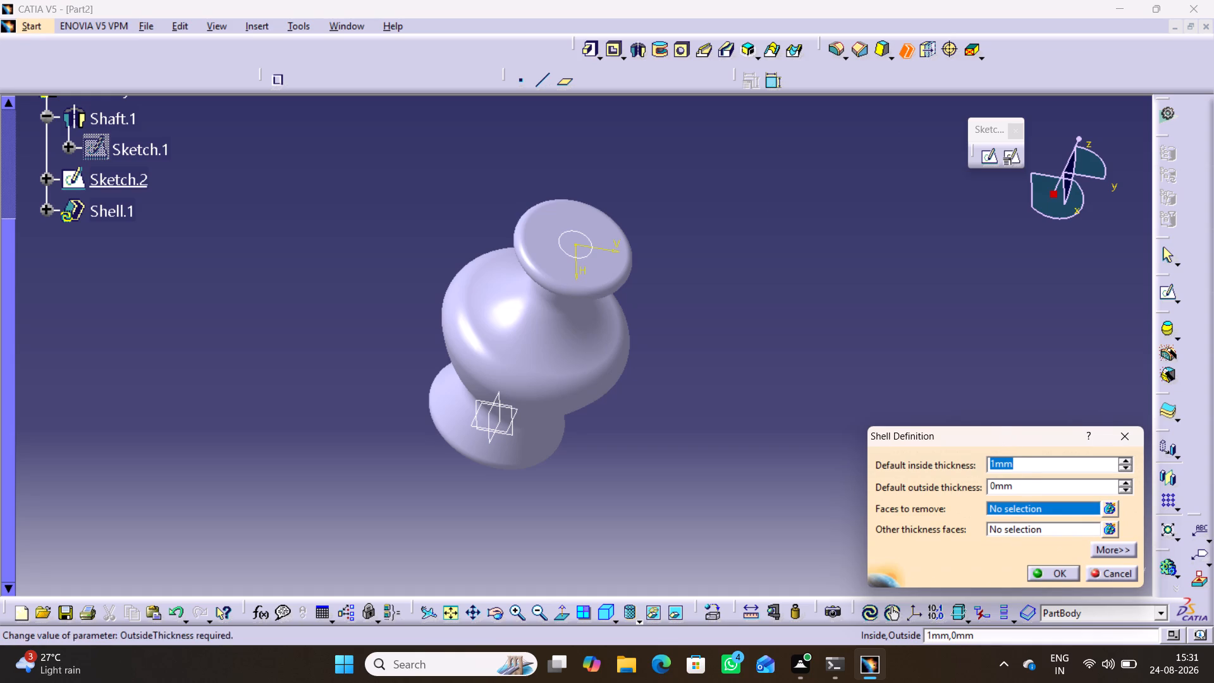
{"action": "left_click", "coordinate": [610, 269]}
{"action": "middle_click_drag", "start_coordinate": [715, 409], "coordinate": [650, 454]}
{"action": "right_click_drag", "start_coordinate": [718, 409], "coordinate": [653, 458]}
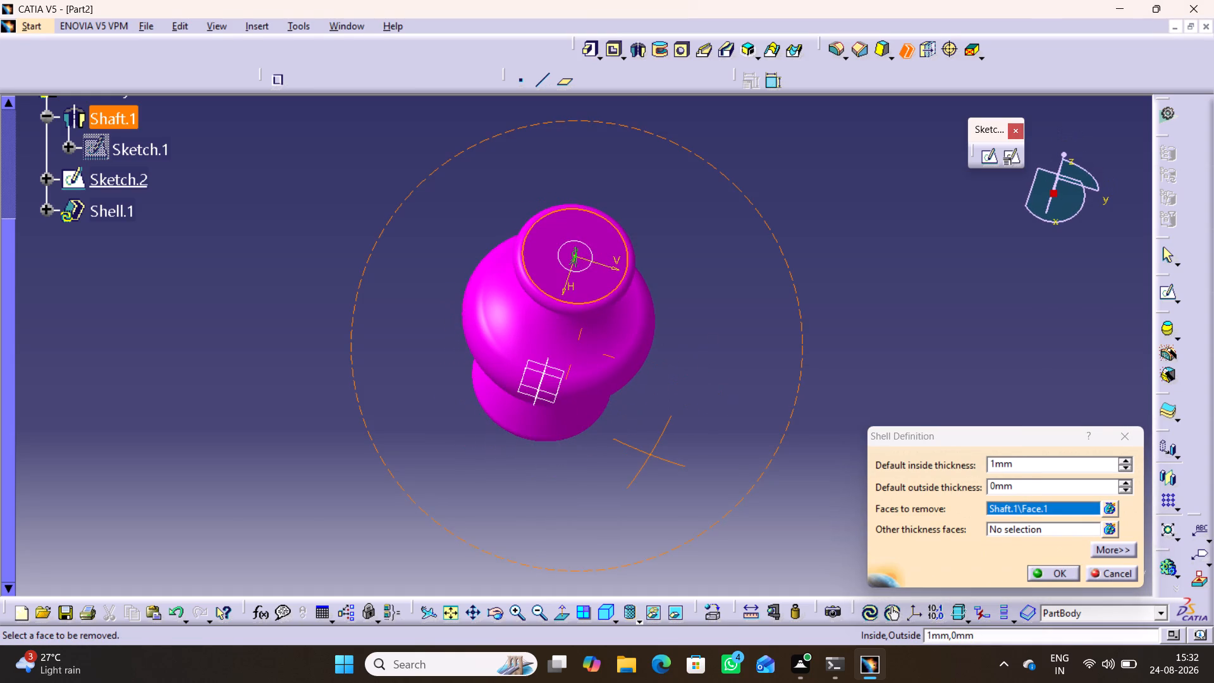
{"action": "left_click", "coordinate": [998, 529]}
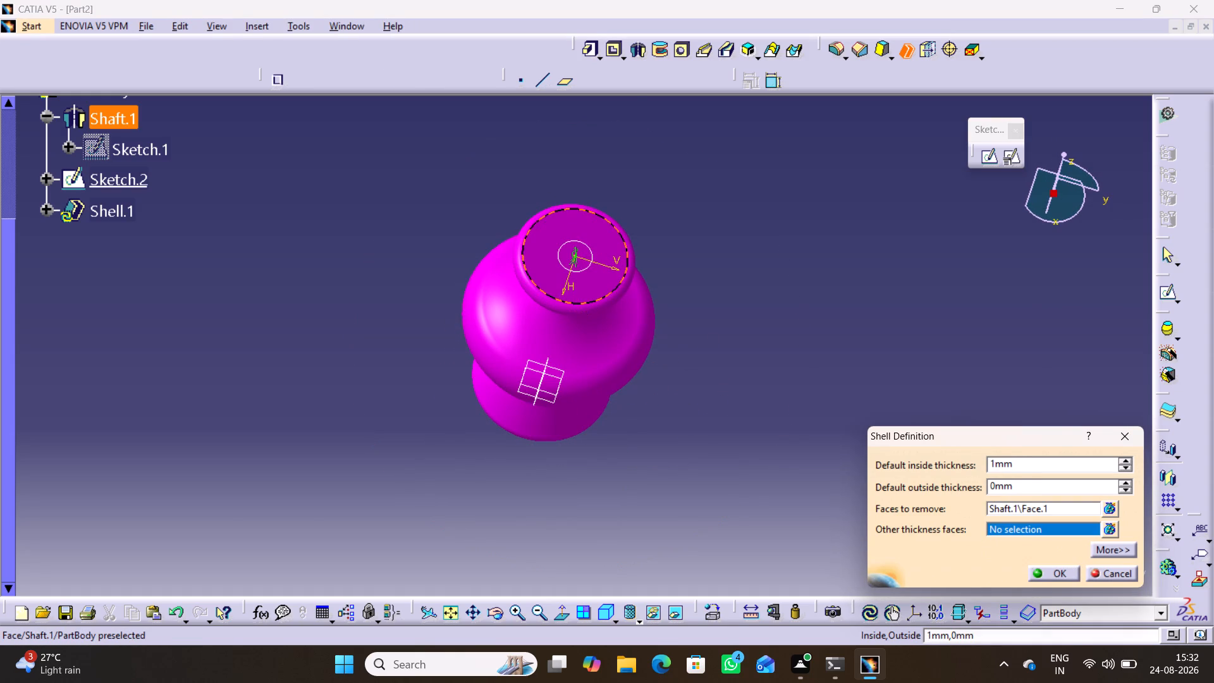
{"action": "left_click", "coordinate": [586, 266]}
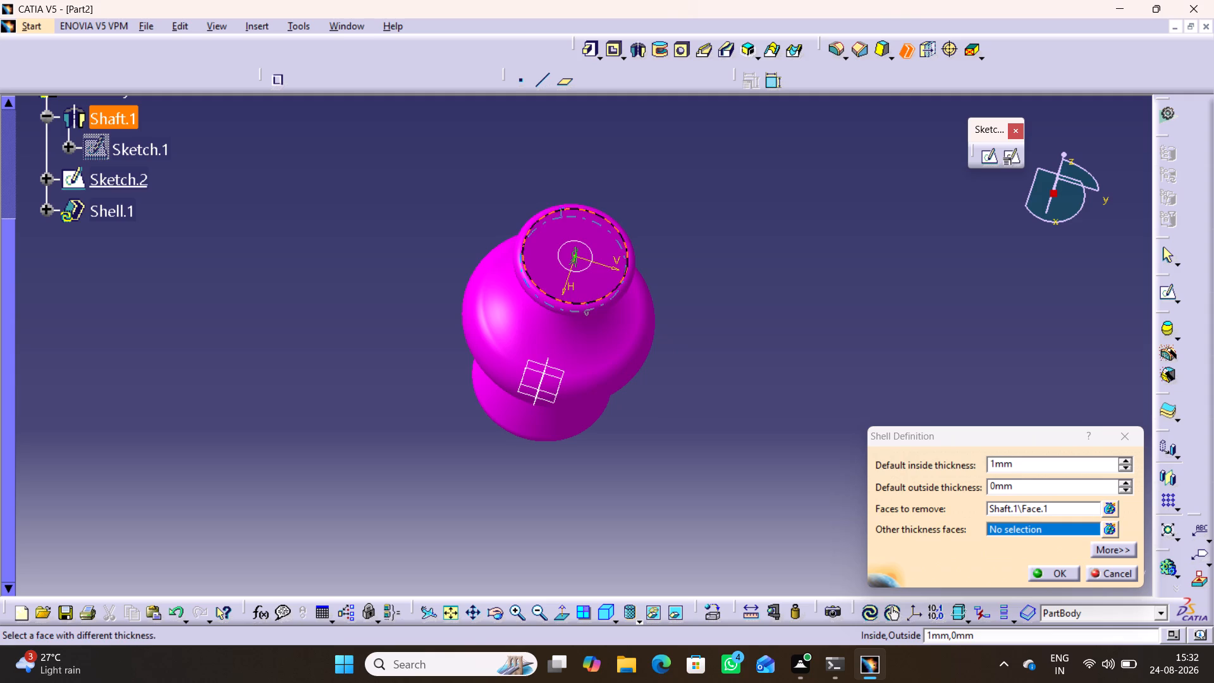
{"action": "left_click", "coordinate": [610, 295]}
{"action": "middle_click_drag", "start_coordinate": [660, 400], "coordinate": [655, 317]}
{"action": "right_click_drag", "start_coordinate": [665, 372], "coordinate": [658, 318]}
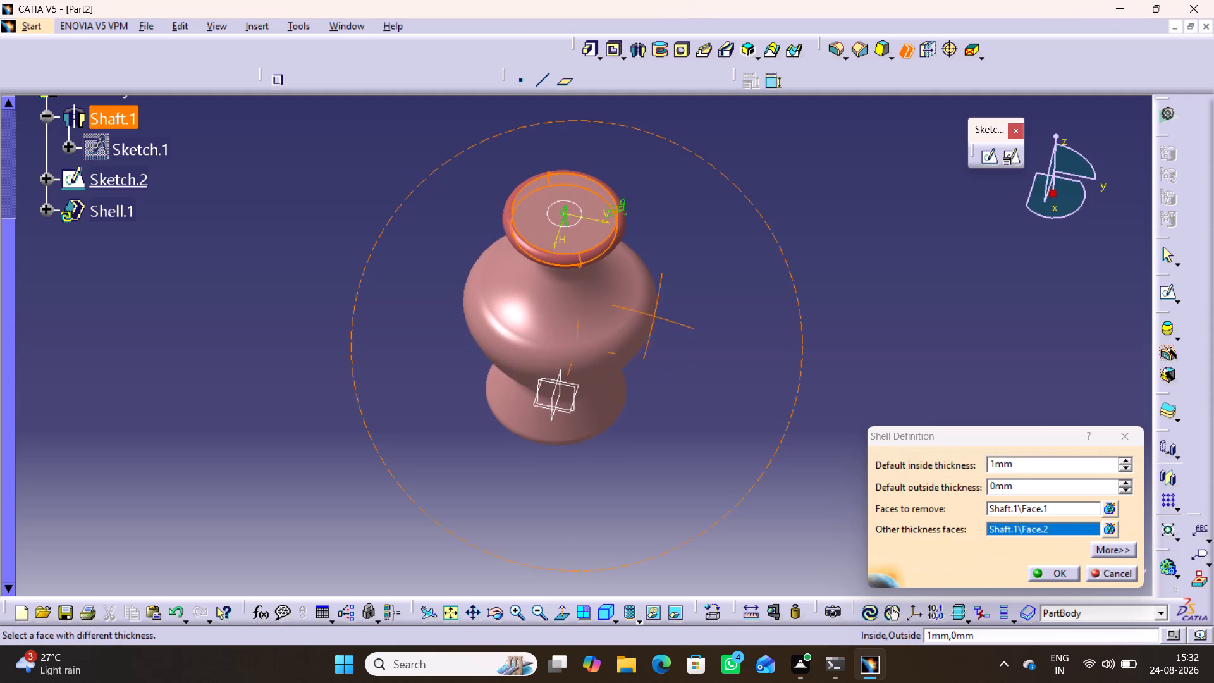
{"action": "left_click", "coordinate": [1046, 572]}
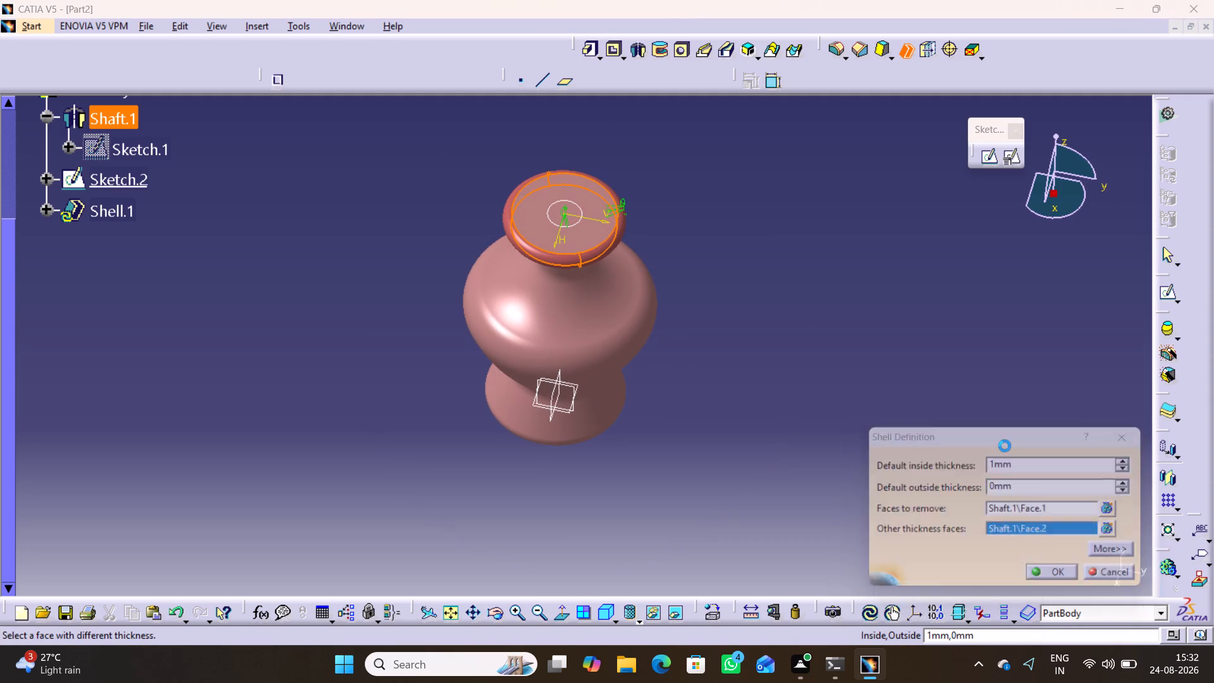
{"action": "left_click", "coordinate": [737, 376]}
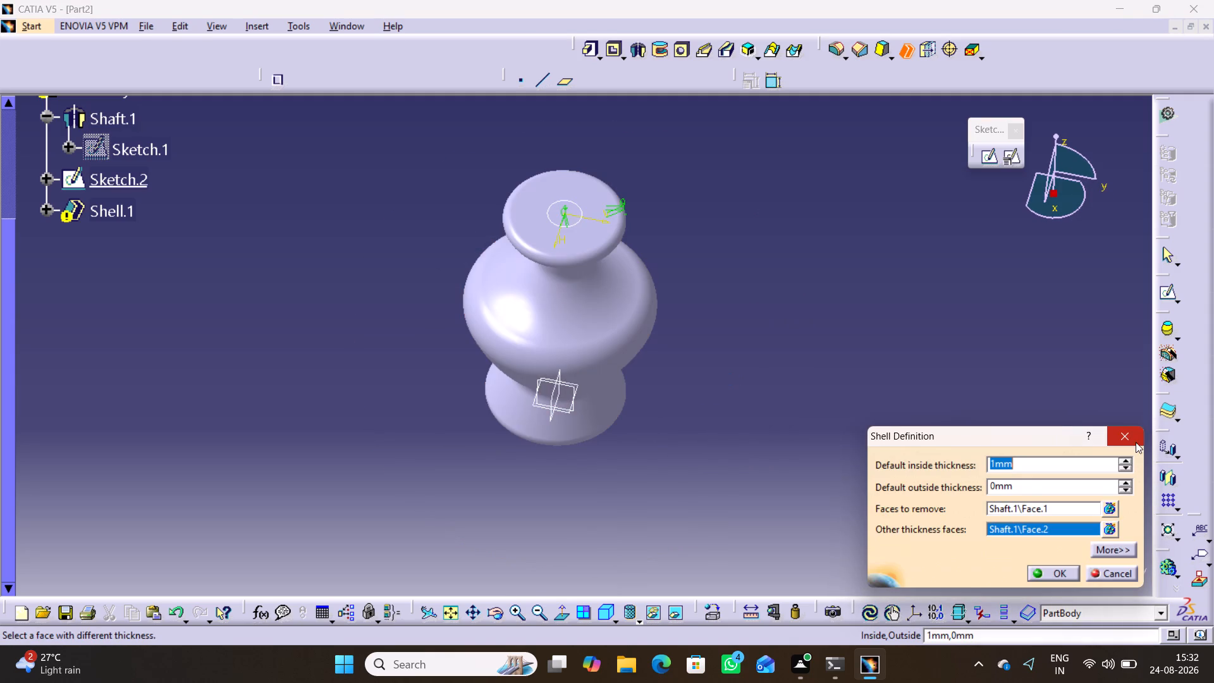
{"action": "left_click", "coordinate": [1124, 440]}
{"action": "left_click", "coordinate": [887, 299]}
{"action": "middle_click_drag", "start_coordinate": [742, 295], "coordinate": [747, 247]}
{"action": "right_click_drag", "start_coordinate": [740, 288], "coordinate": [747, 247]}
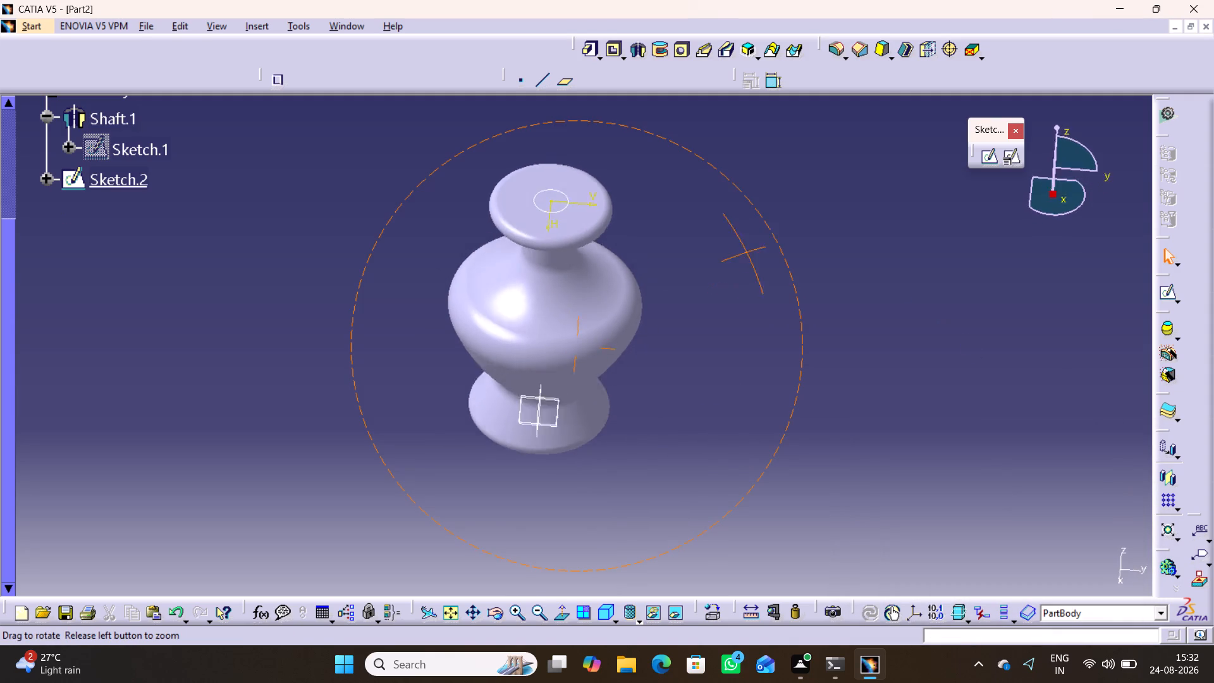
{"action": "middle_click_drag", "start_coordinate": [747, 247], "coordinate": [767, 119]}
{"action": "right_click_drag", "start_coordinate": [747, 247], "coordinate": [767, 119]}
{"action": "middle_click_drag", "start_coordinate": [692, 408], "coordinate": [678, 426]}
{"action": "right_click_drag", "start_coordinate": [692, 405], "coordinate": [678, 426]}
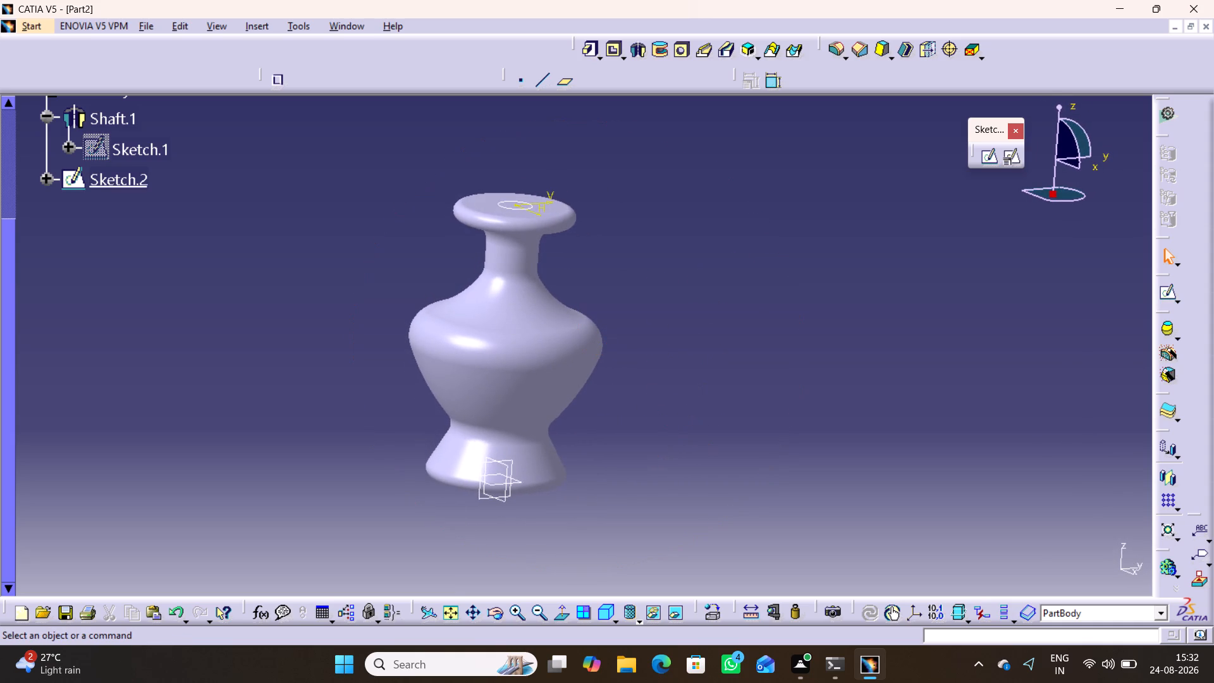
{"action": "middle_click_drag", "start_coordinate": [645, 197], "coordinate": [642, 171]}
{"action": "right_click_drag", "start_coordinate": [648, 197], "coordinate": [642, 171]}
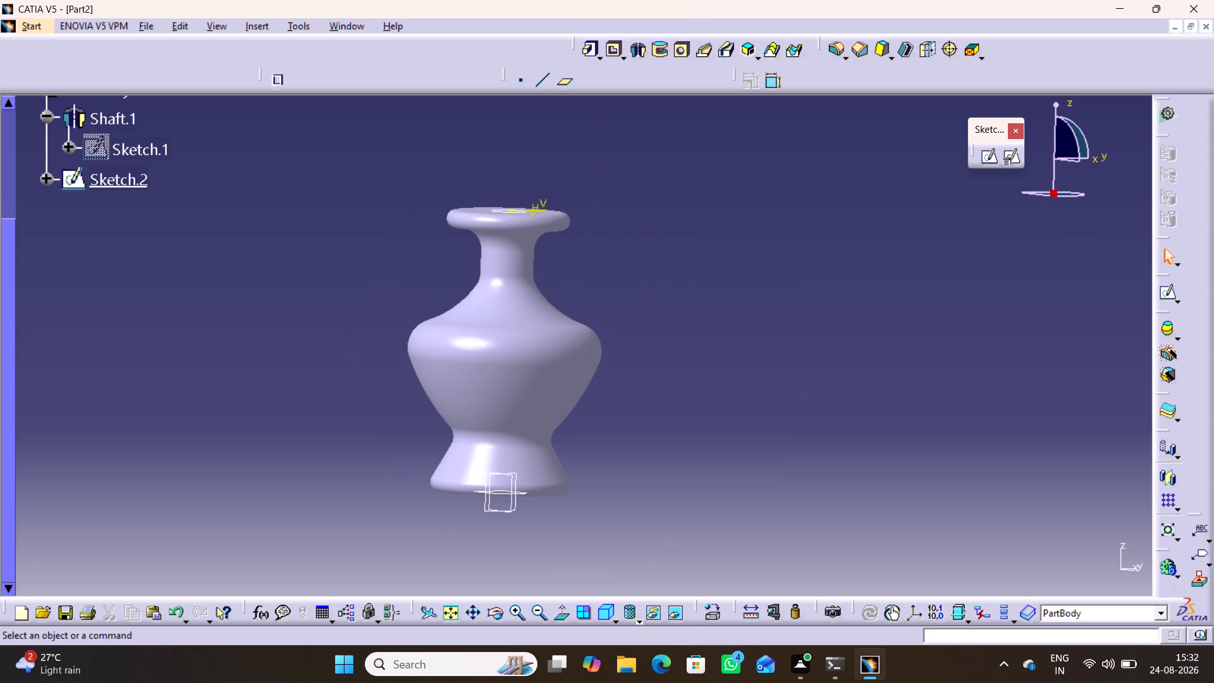
Delete the circle sketch from the vase's top face.
{"action": "middle_click_drag", "start_coordinate": [659, 286], "coordinate": [561, 460]}
{"action": "right_click_drag", "start_coordinate": [659, 286], "coordinate": [561, 460]}
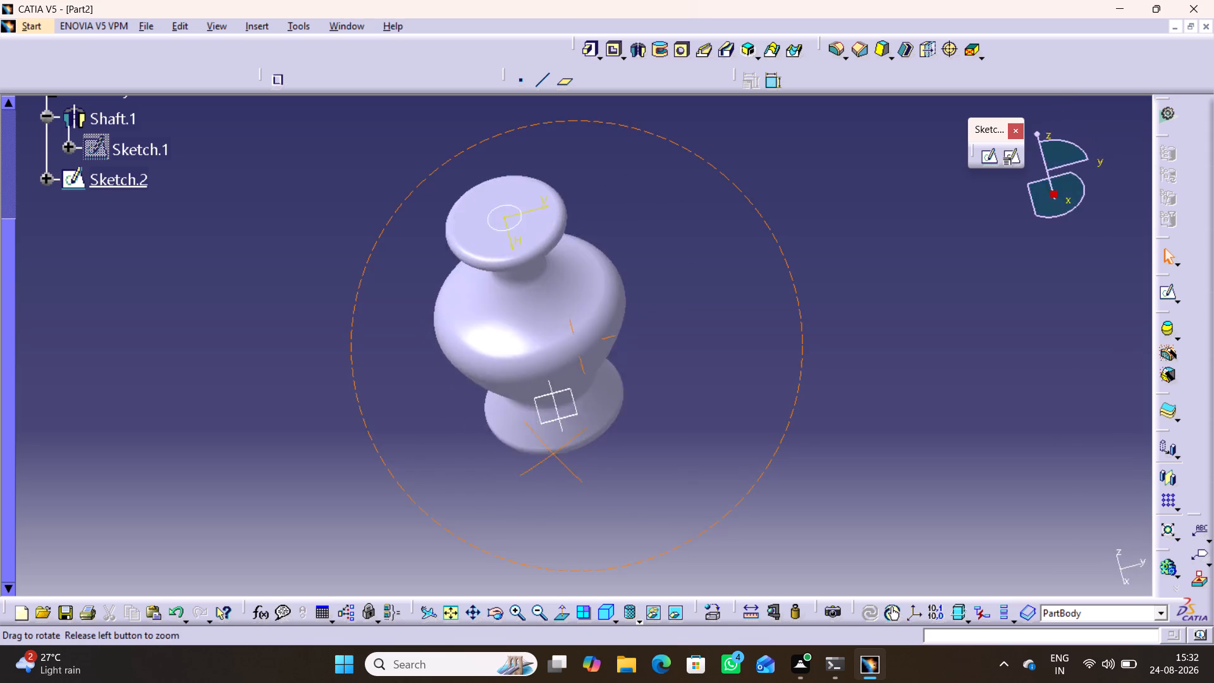
{"action": "middle_click_drag", "start_coordinate": [561, 460], "coordinate": [751, 321]}
{"action": "right_click_drag", "start_coordinate": [561, 460], "coordinate": [751, 321]}
{"action": "left_click", "coordinate": [690, 335]}
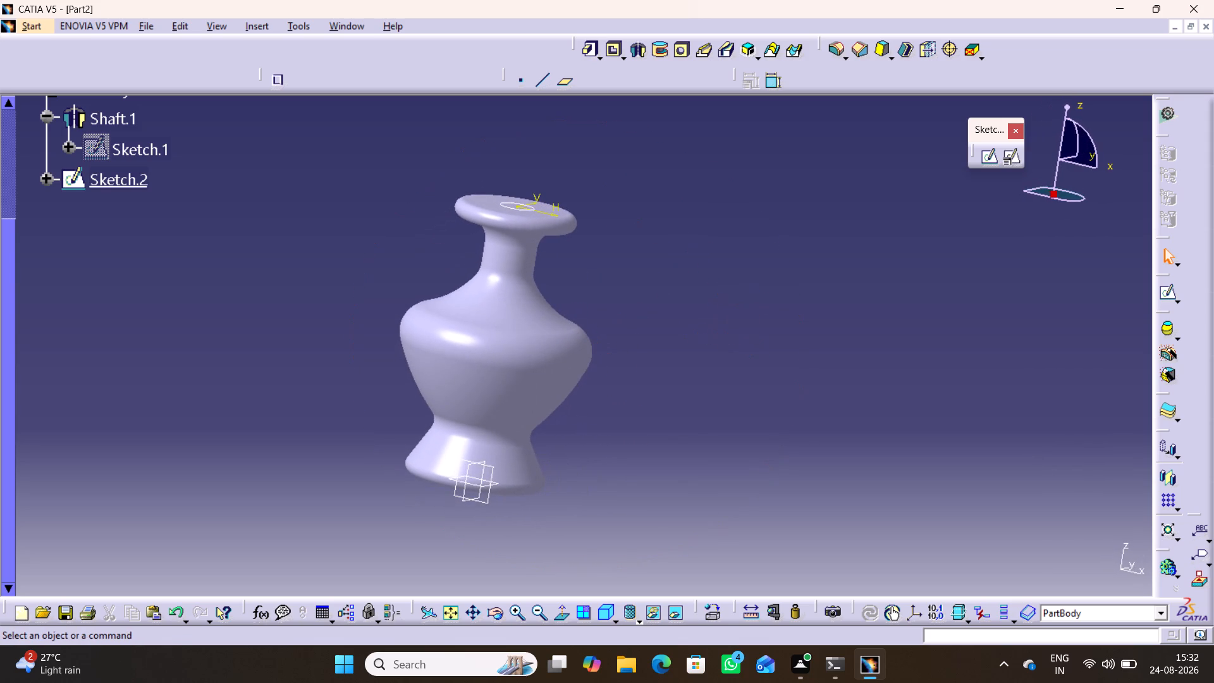
{"action": "middle_click_drag", "start_coordinate": [657, 269], "coordinate": [518, 510]}
{"action": "right_click_drag", "start_coordinate": [657, 269], "coordinate": [530, 501]}
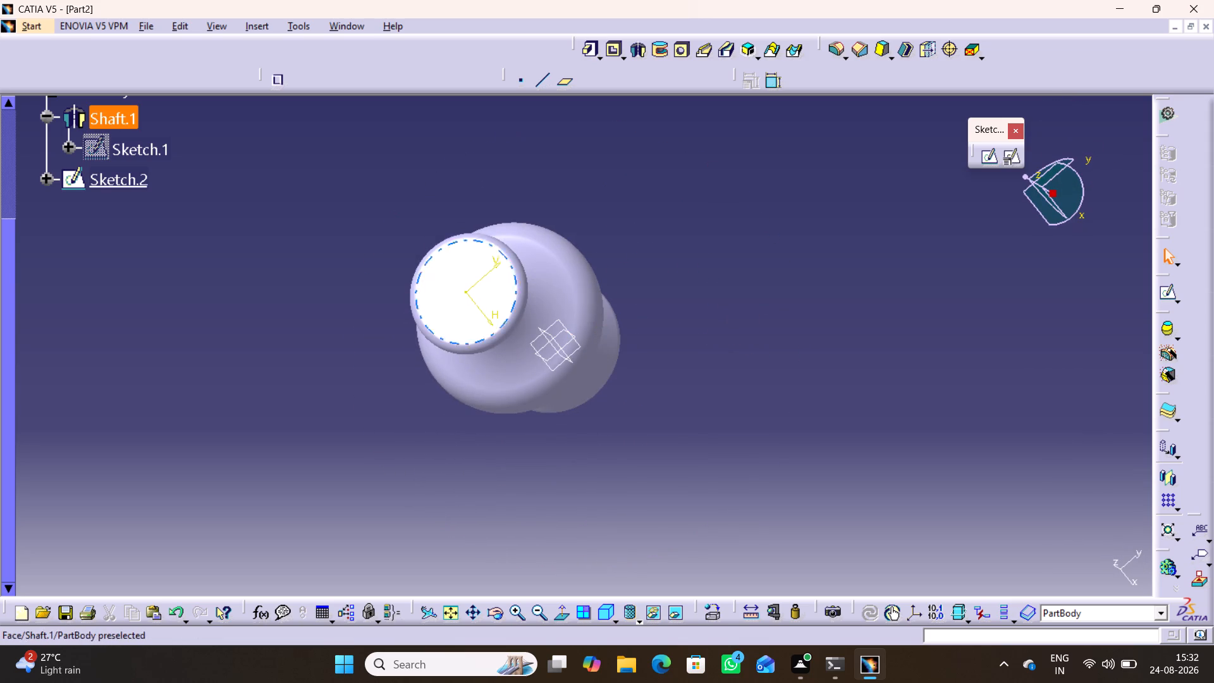
{"action": "middle_click_drag", "start_coordinate": [396, 521], "coordinate": [460, 375]}
{"action": "right_click_drag", "start_coordinate": [401, 498], "coordinate": [460, 375]}
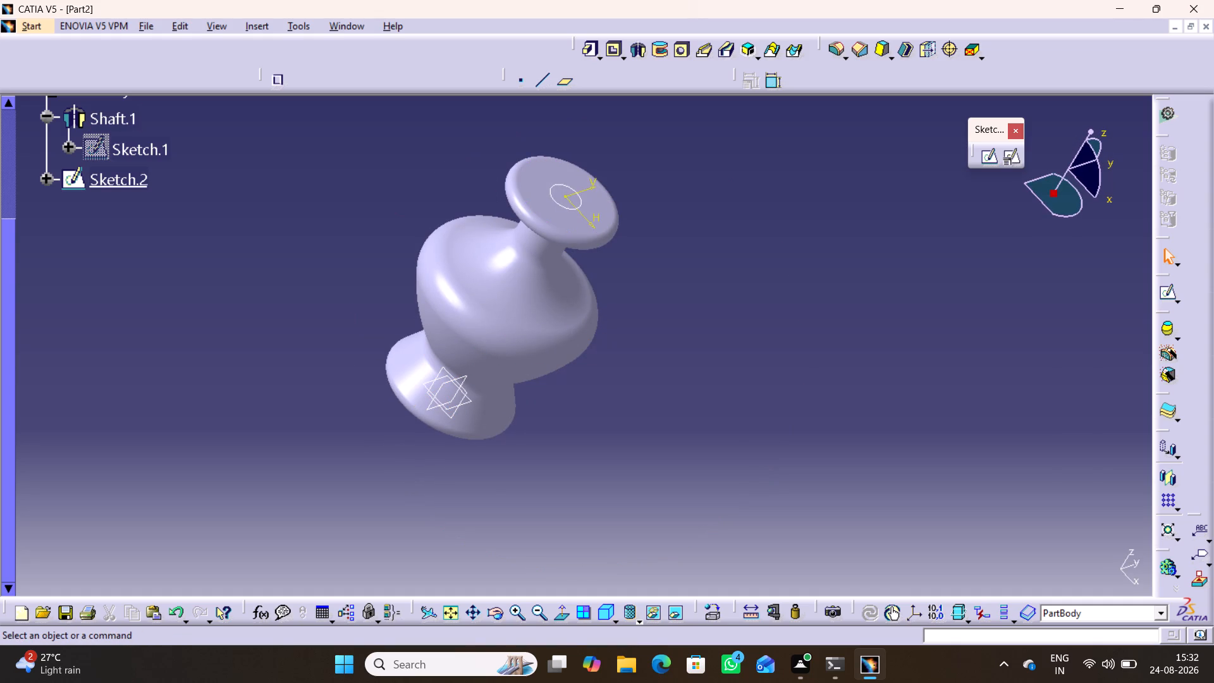
{"action": "right_click", "coordinate": [581, 202]}
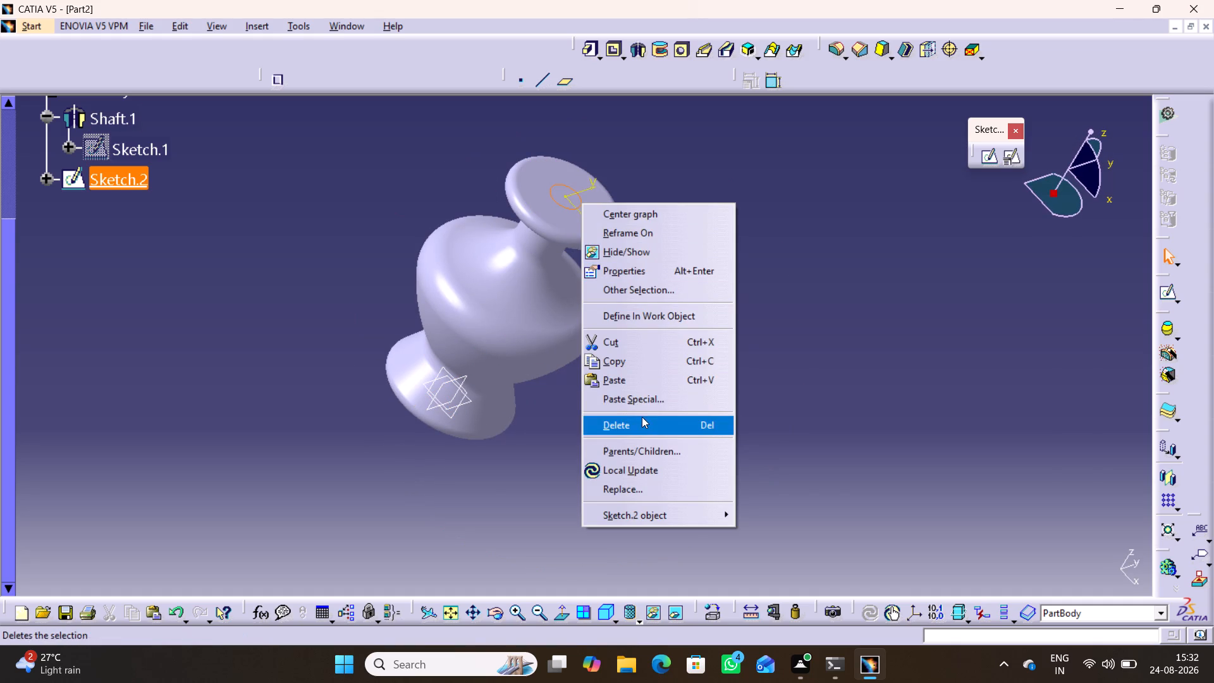
{"action": "left_click", "coordinate": [641, 418]}
{"action": "left_click", "coordinate": [1046, 565]}
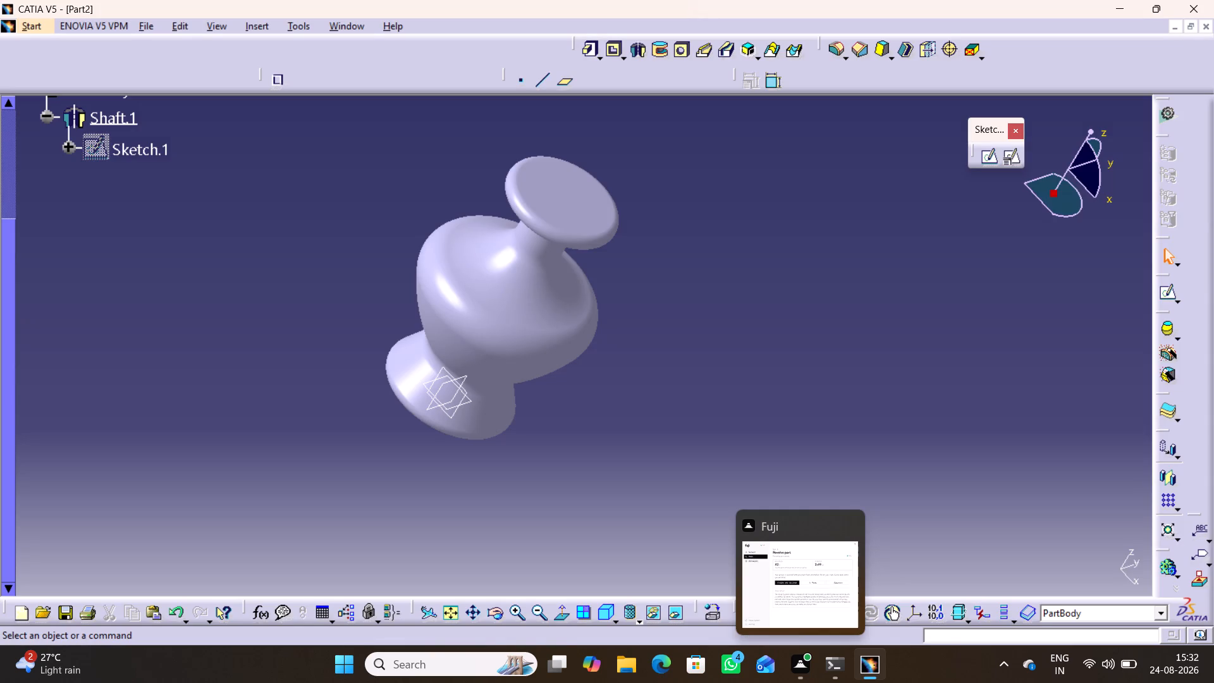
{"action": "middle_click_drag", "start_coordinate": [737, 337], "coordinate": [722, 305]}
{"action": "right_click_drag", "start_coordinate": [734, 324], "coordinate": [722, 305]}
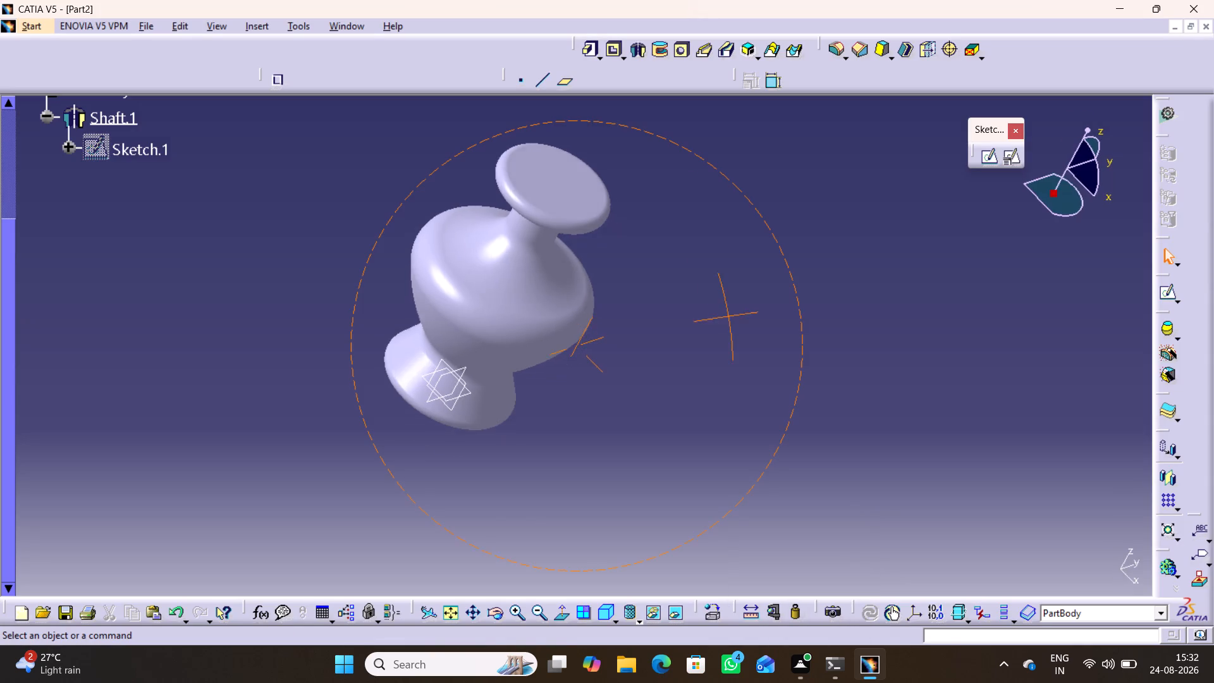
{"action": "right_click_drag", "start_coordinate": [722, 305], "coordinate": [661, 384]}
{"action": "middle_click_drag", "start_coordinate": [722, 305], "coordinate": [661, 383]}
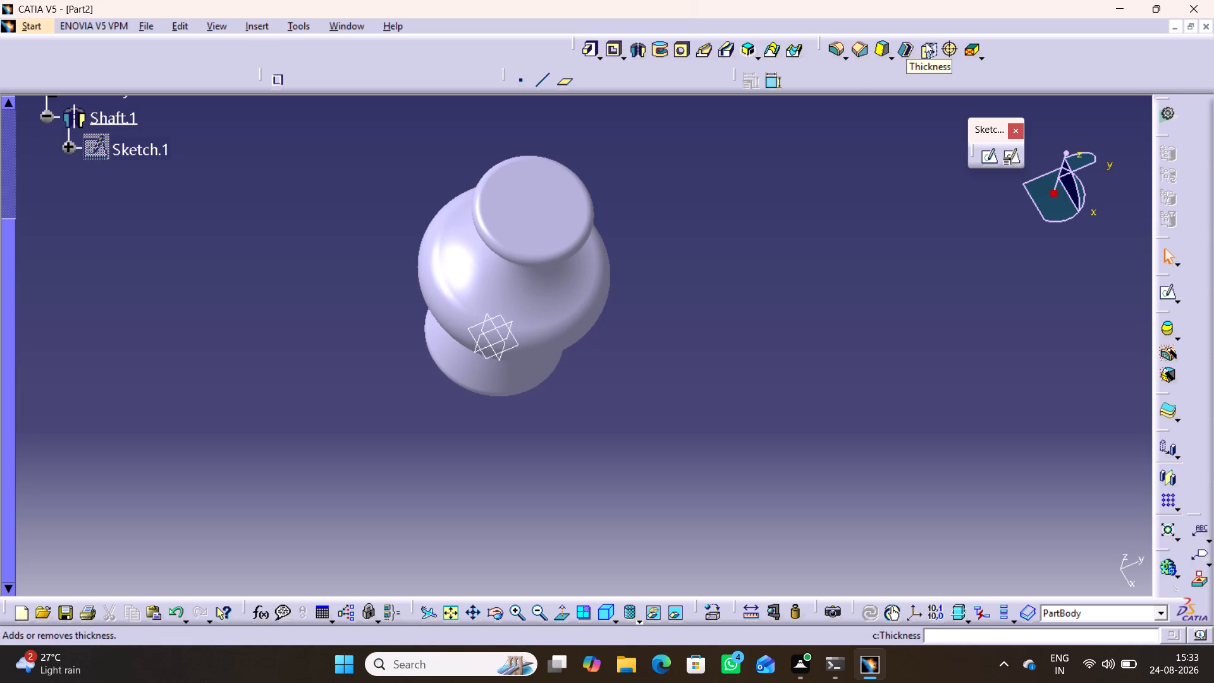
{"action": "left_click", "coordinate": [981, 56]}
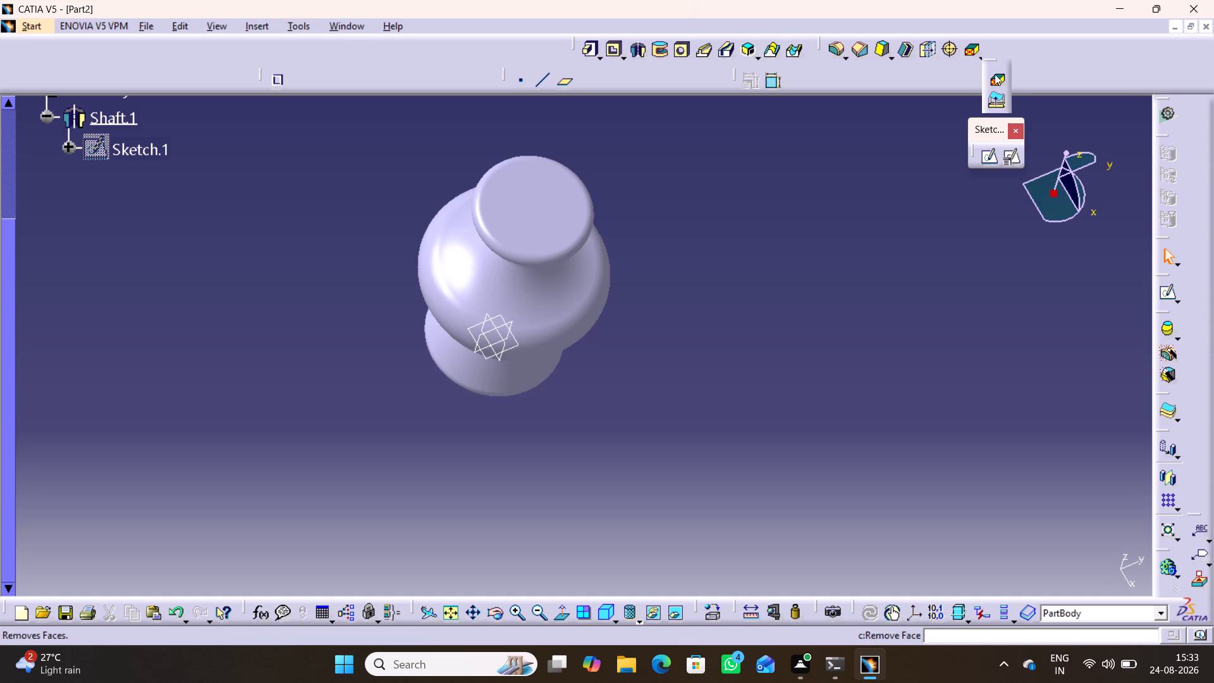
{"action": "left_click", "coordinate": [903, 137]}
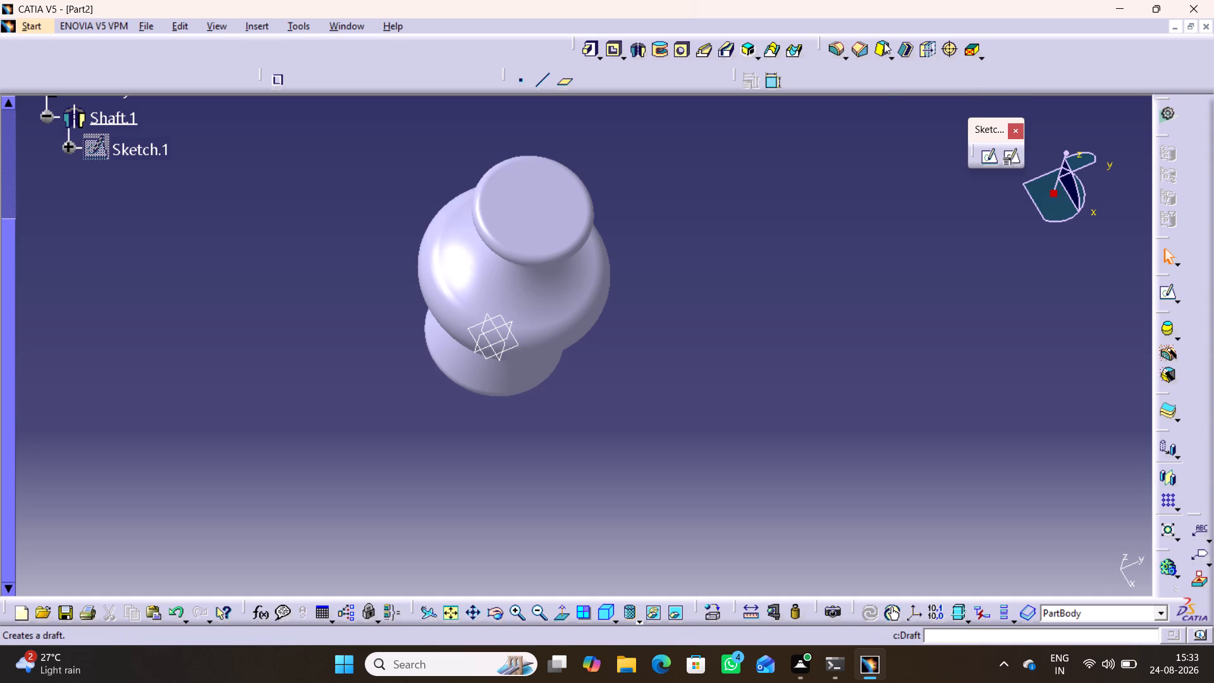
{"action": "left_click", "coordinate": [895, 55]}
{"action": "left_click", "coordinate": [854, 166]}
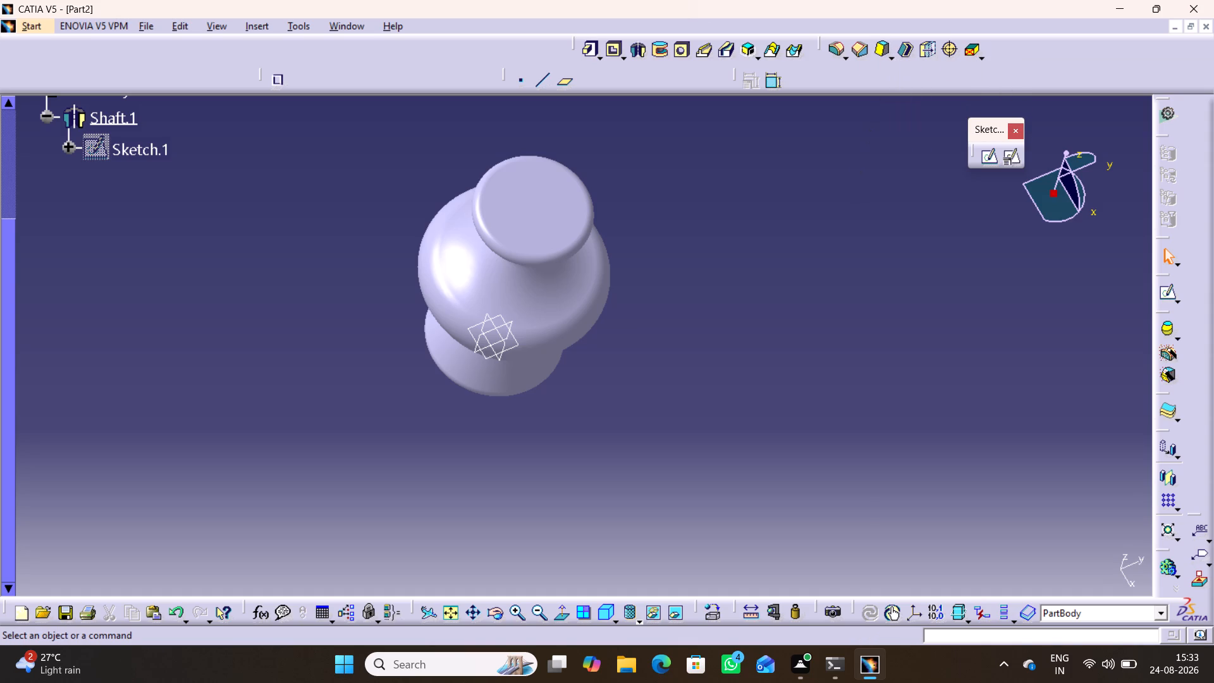
Start a Shell with 1 mm inside thickness, picking the flat top, the sloping shoulder and the cylindrical neck as faces to remove.
{"action": "left_click", "coordinate": [905, 46]}
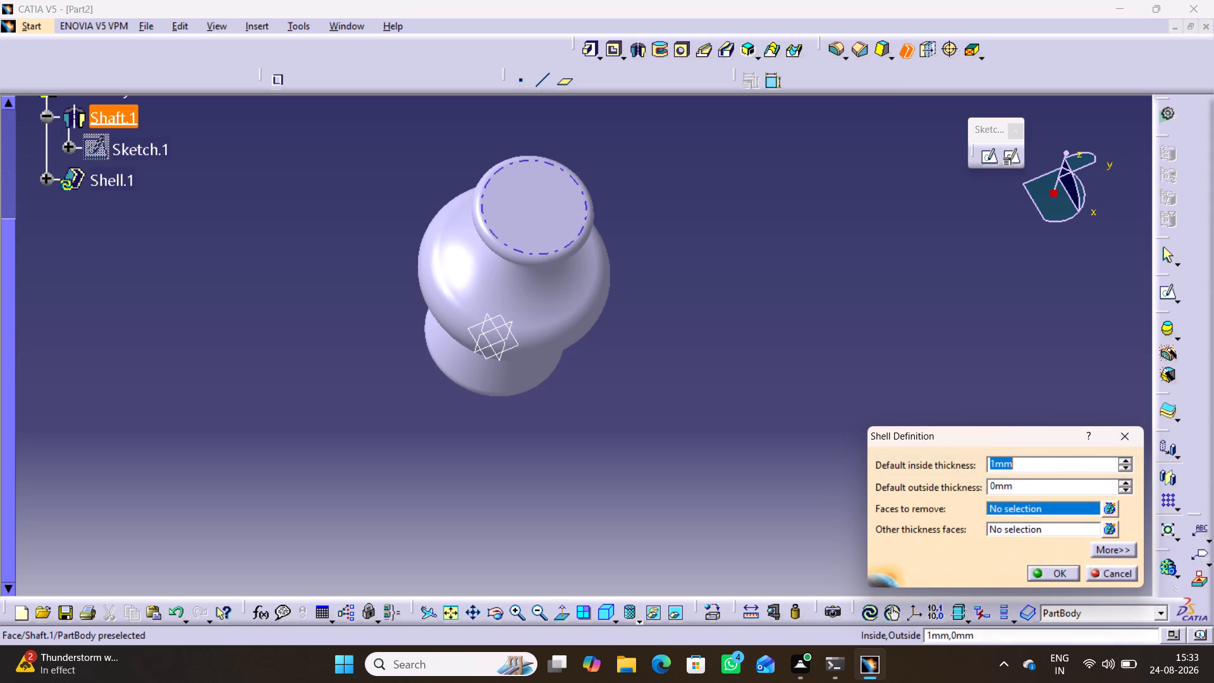
{"action": "left_click", "coordinate": [556, 221]}
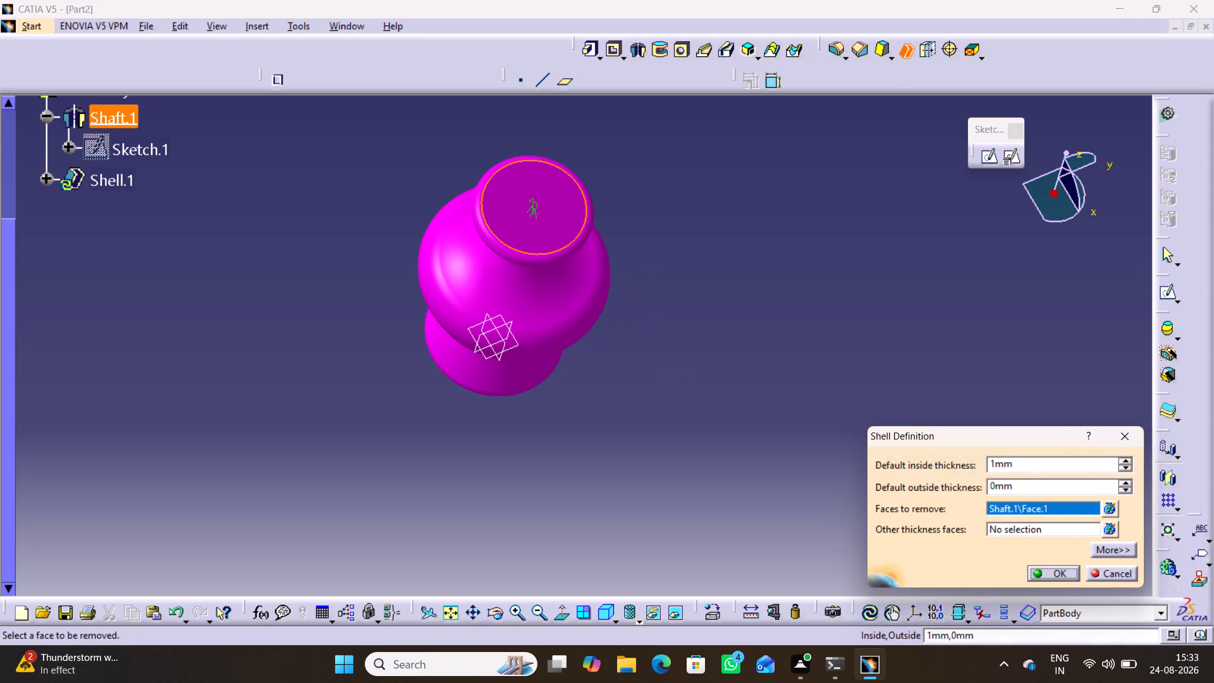
{"action": "middle_click_drag", "start_coordinate": [745, 486], "coordinate": [745, 400]}
{"action": "right_click_drag", "start_coordinate": [740, 471], "coordinate": [745, 400]}
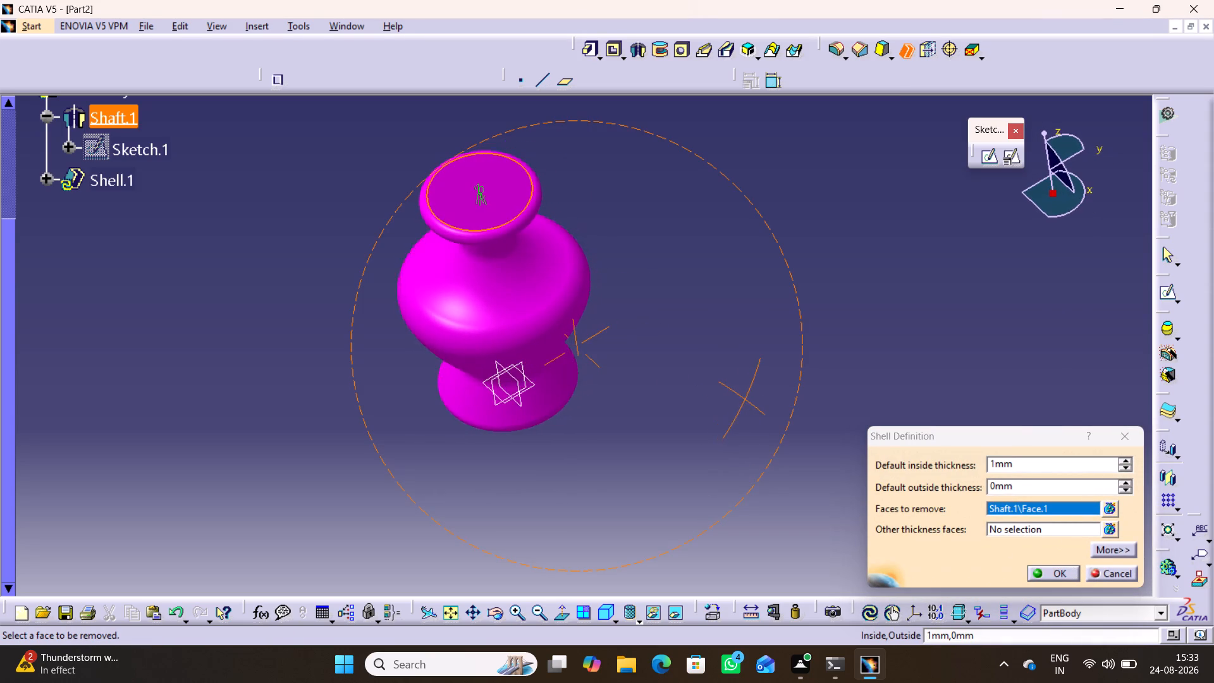
{"action": "middle_click_drag", "start_coordinate": [745, 400], "coordinate": [746, 400]}
{"action": "right_click_drag", "start_coordinate": [745, 400], "coordinate": [747, 400]}
{"action": "middle_click_drag", "start_coordinate": [473, 486], "coordinate": [475, 364]}
{"action": "right_click_drag", "start_coordinate": [476, 463], "coordinate": [475, 364]}
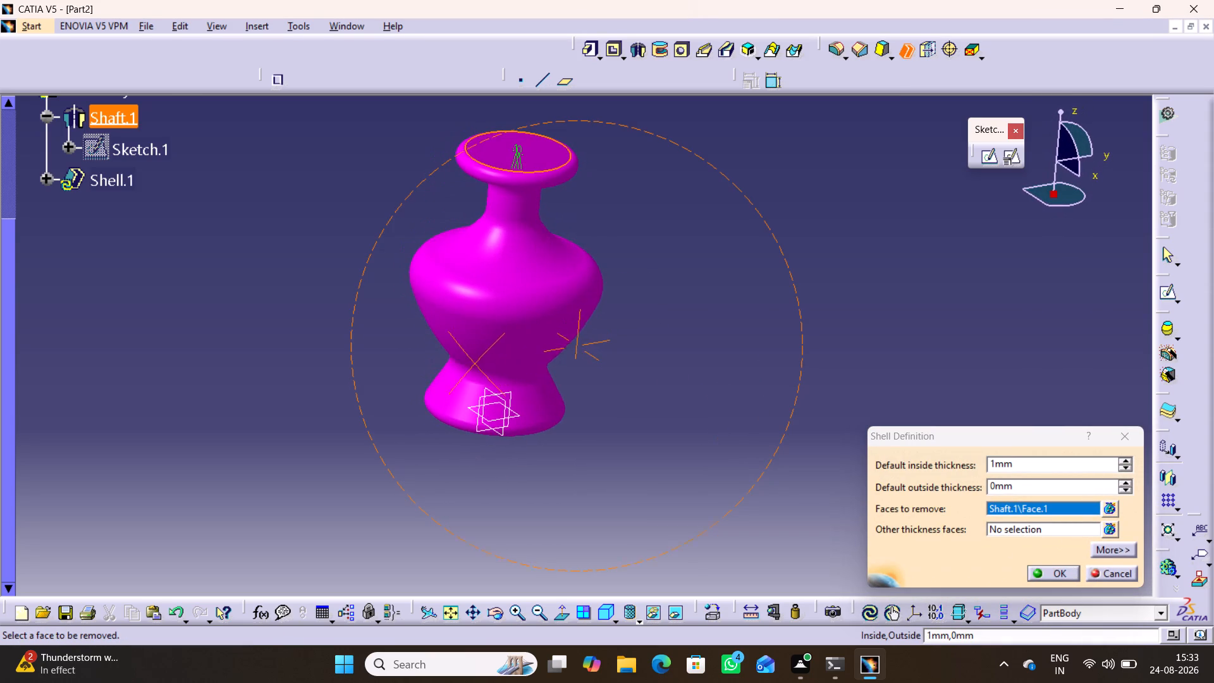
{"action": "left_click", "coordinate": [515, 276]}
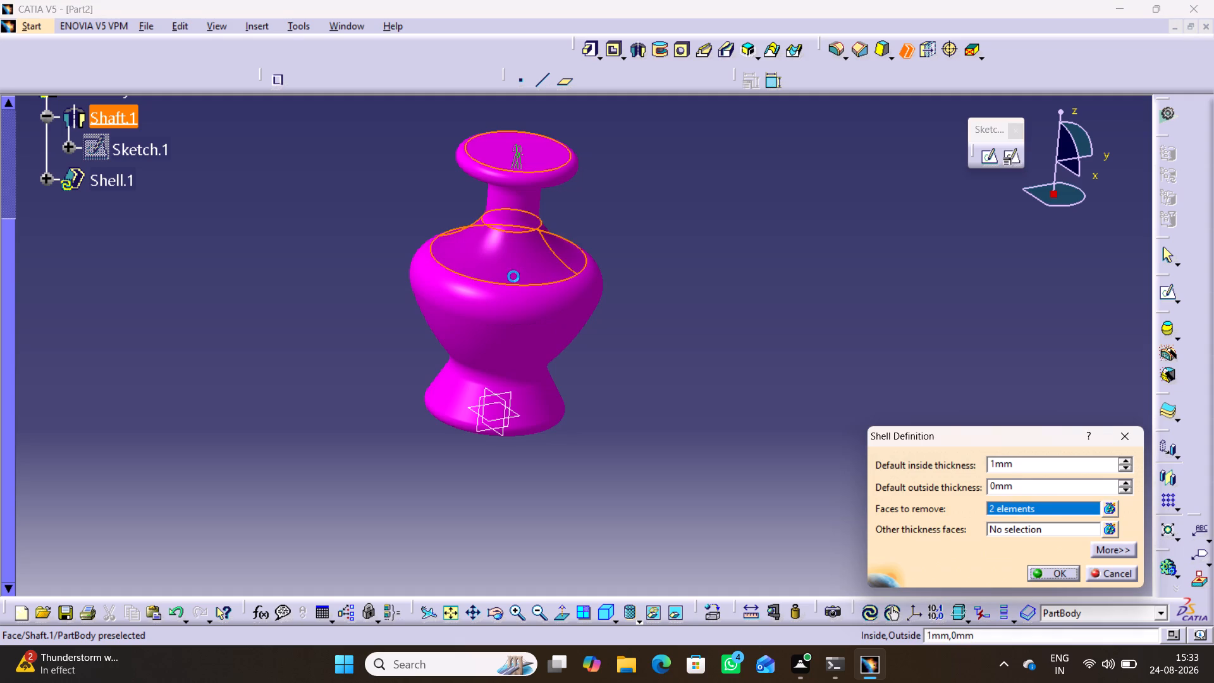
{"action": "left_click", "coordinate": [519, 199]}
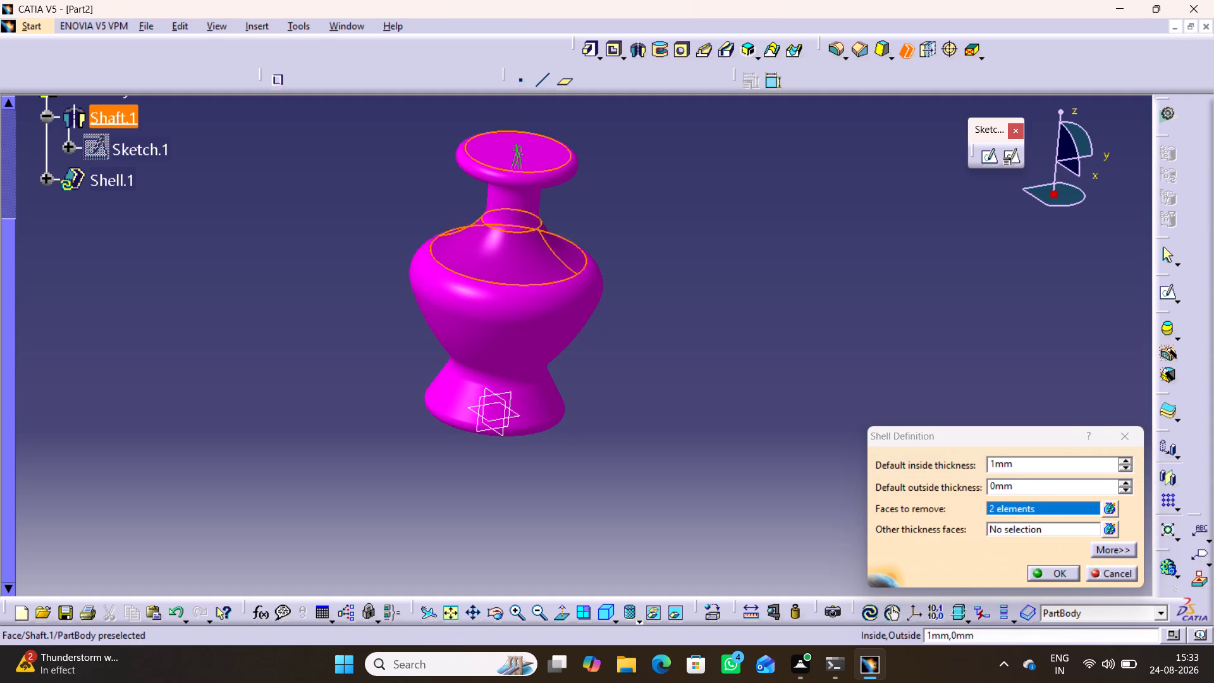
{"action": "left_click", "coordinate": [508, 201]}
Add the rounded belly, tapered lower body, narrow waist and flared foot to the shell's faces to remove.
{"action": "middle_click_drag", "start_coordinate": [622, 379], "coordinate": [611, 333]}
{"action": "right_click_drag", "start_coordinate": [622, 362], "coordinate": [611, 333]}
{"action": "scroll", "coordinate": [615, 341], "scroll_direction": "down", "scroll_amount": 1}
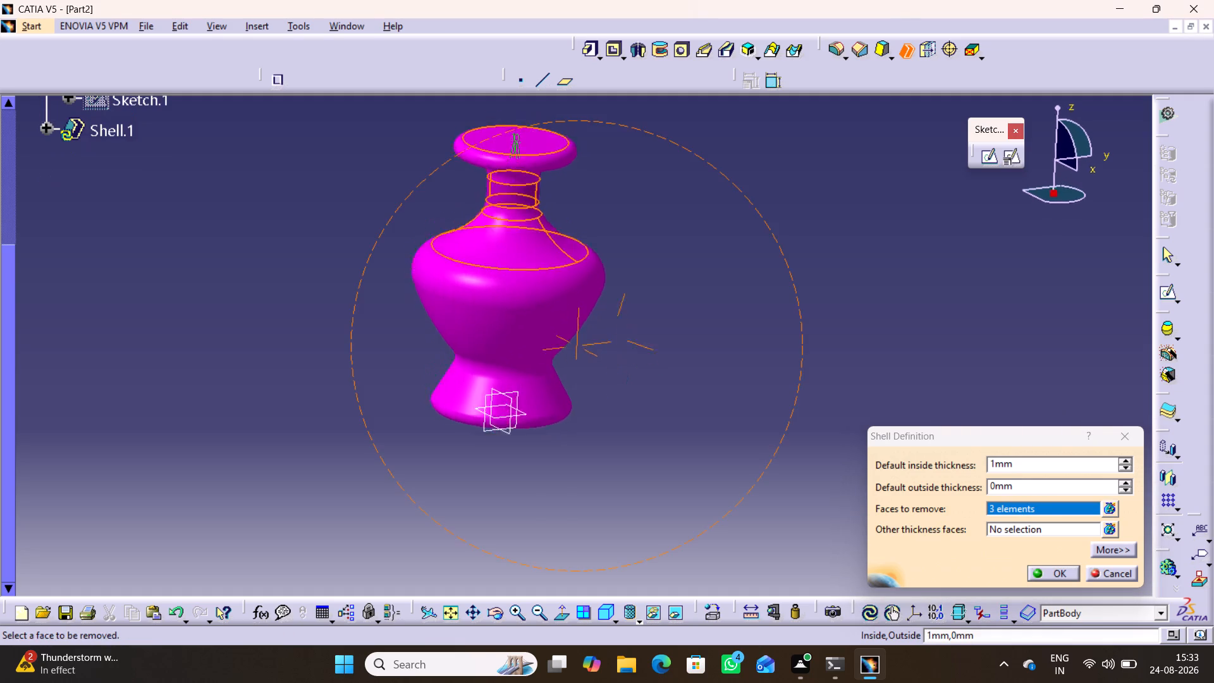
{"action": "middle_click_drag", "start_coordinate": [611, 333], "coordinate": [598, 311]}
{"action": "right_click_drag", "start_coordinate": [611, 333], "coordinate": [595, 309]}
{"action": "left_click", "coordinate": [519, 295]}
{"action": "middle_click_drag", "start_coordinate": [605, 412], "coordinate": [597, 336]}
{"action": "right_click_drag", "start_coordinate": [594, 394], "coordinate": [597, 336]}
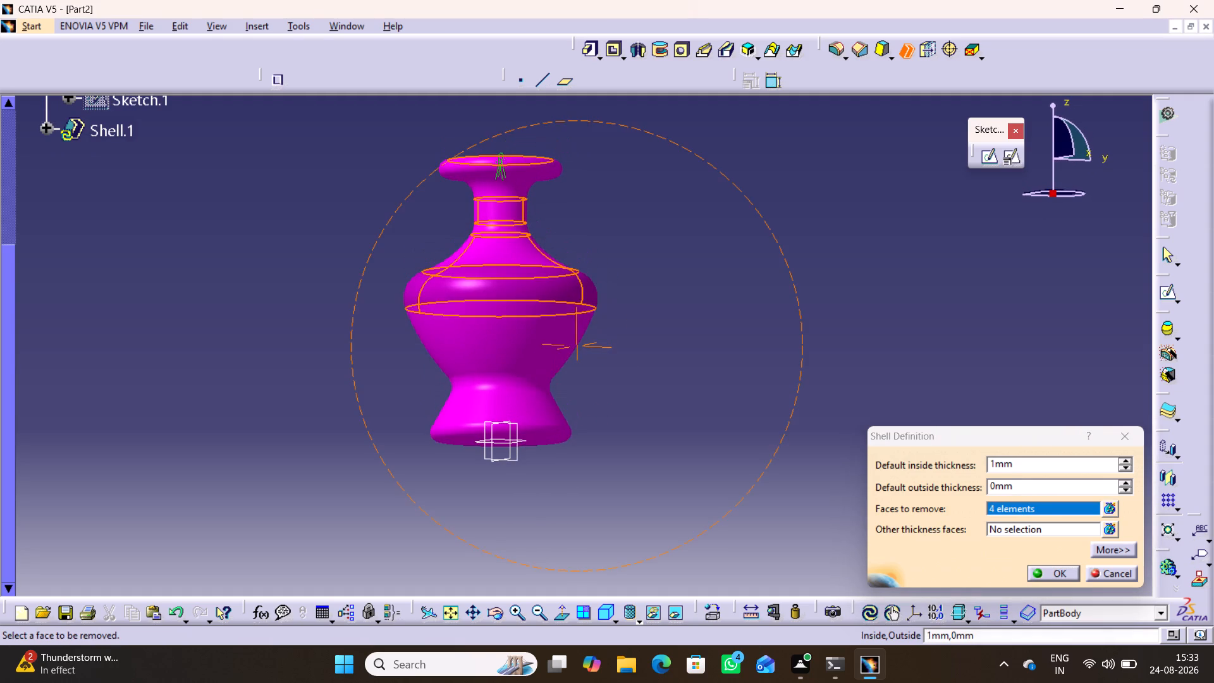
{"action": "left_click", "coordinate": [513, 348]}
{"action": "left_click", "coordinate": [525, 390]}
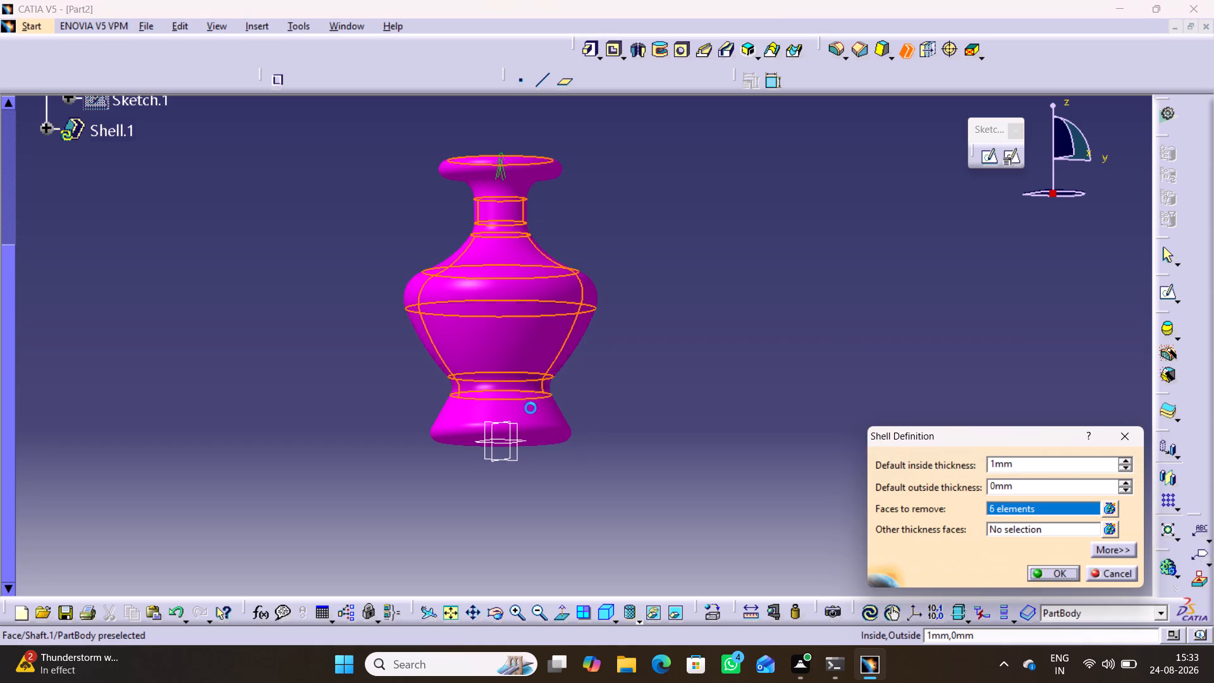
{"action": "left_click", "coordinate": [533, 419]}
{"action": "left_click", "coordinate": [544, 415]}
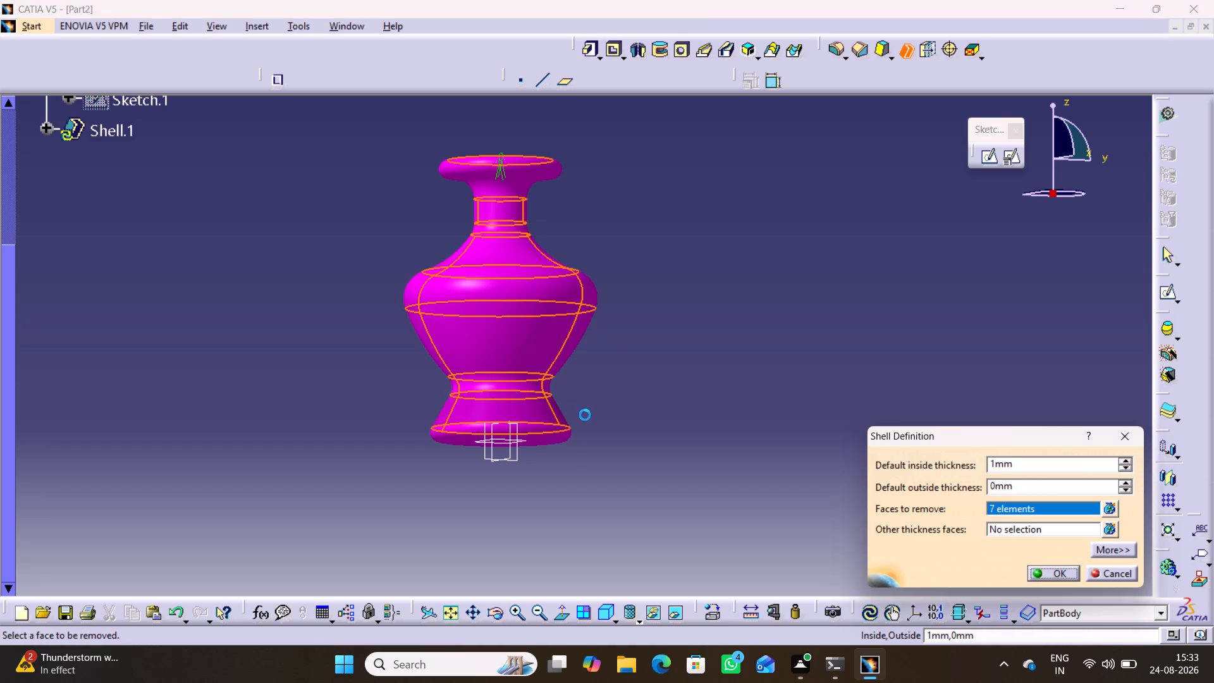
Add the rounded rim and the flare beneath it to the faces to remove, and try to apply the shell.
{"action": "middle_click_drag", "start_coordinate": [609, 372], "coordinate": [597, 403]}
{"action": "right_click_drag", "start_coordinate": [609, 372], "coordinate": [597, 403]}
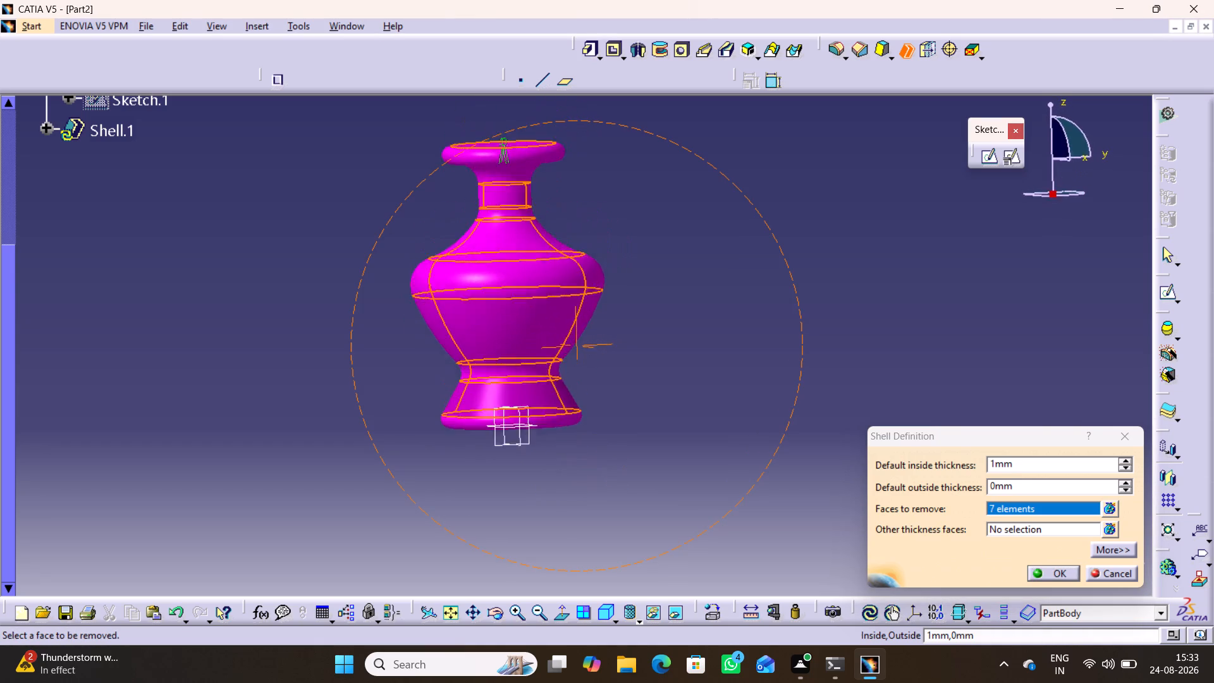
{"action": "right_click_drag", "start_coordinate": [597, 403], "coordinate": [606, 385]}
{"action": "middle_click_drag", "start_coordinate": [597, 403], "coordinate": [606, 385]}
{"action": "left_click", "coordinate": [532, 168]}
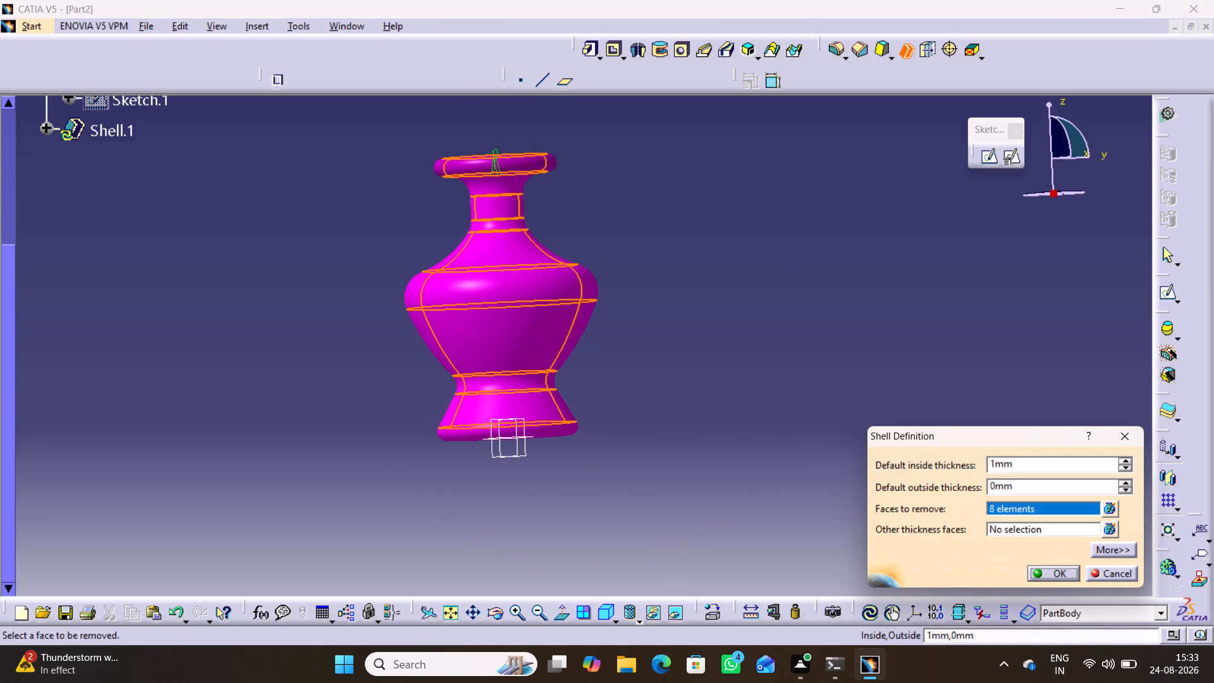
{"action": "left_click", "coordinate": [505, 183]}
{"action": "middle_click_drag", "start_coordinate": [575, 218], "coordinate": [553, 313]}
{"action": "right_click_drag", "start_coordinate": [582, 222], "coordinate": [553, 313]}
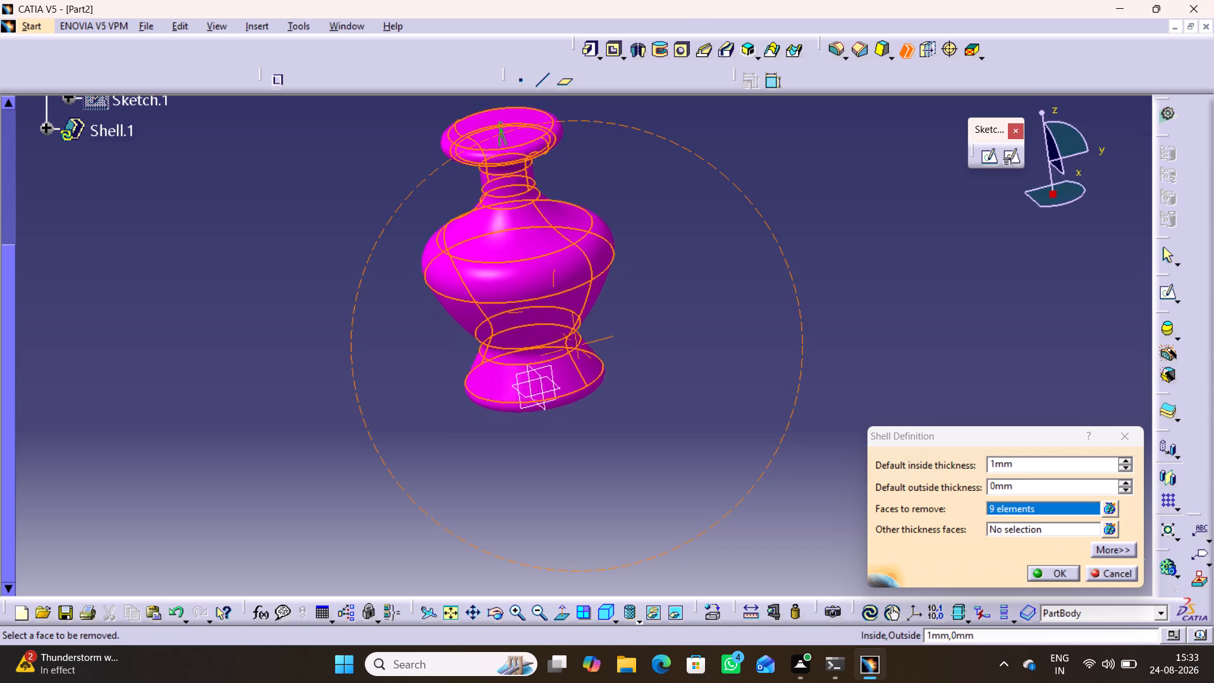
{"action": "right_click_drag", "start_coordinate": [553, 313], "coordinate": [560, 324]}
{"action": "middle_click_drag", "start_coordinate": [553, 313], "coordinate": [564, 259]}
{"action": "middle_click_drag", "start_coordinate": [590, 249], "coordinate": [600, 460]}
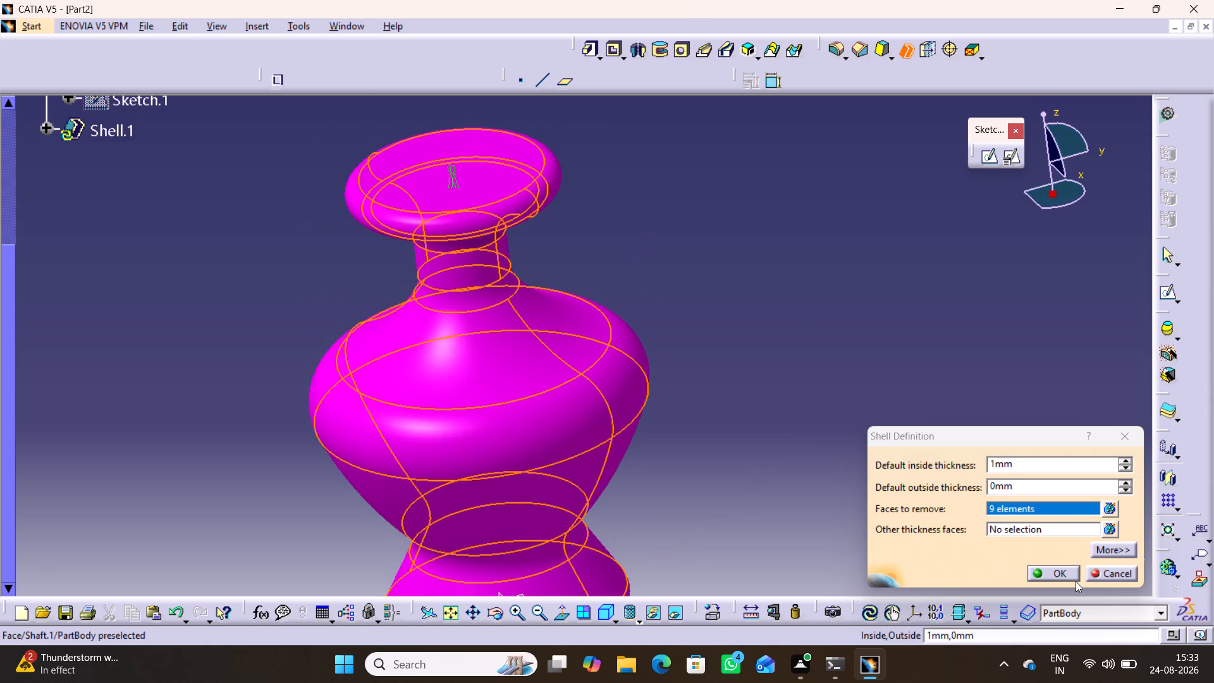
{"action": "left_click", "coordinate": [1055, 572]}
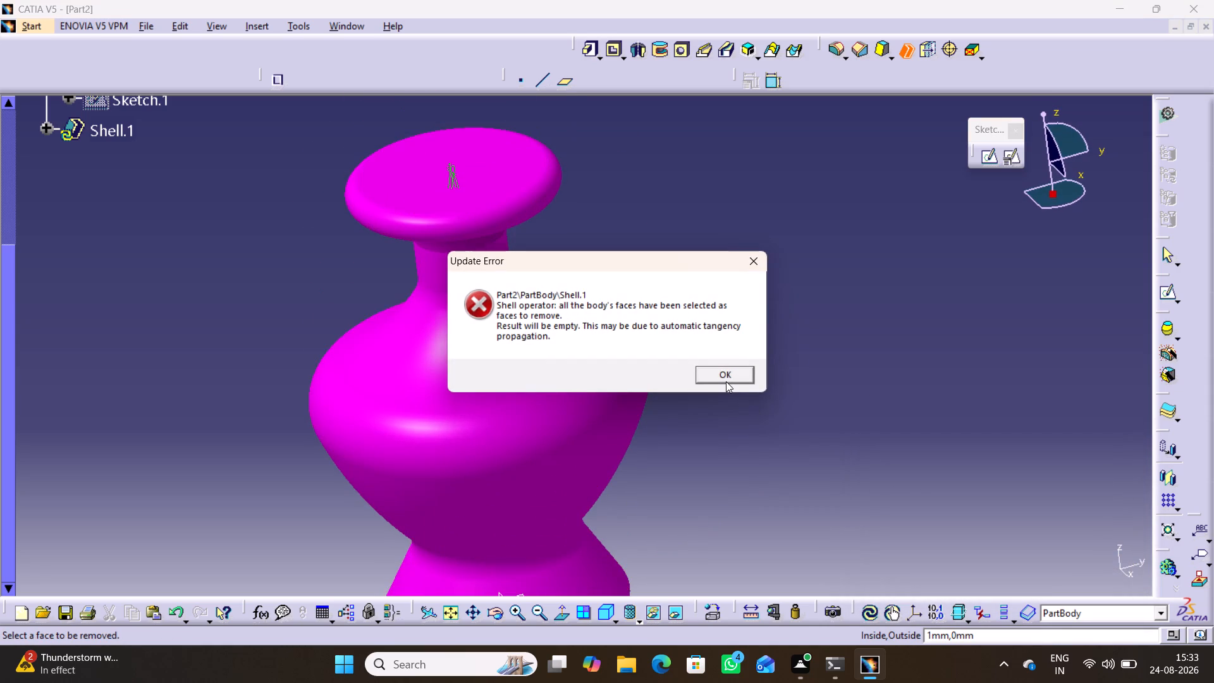
{"action": "left_click", "coordinate": [732, 370]}
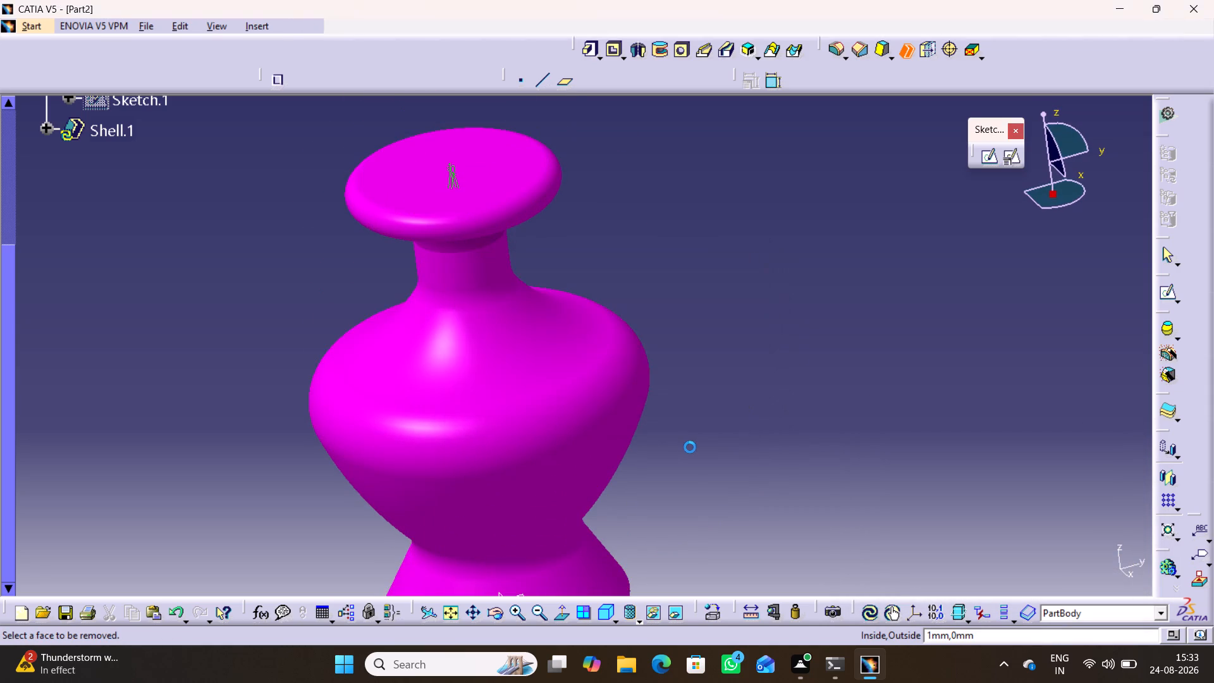
Set the vase's flat base as the shell's other-thickness face and try to apply the shell again.
{"action": "middle_click_drag", "start_coordinate": [678, 492], "coordinate": [687, 544]}
{"action": "right_click", "coordinate": [678, 492]}
{"action": "middle_click_drag", "start_coordinate": [399, 487], "coordinate": [434, 498]}
{"action": "right_click_drag", "start_coordinate": [402, 481], "coordinate": [434, 498]}
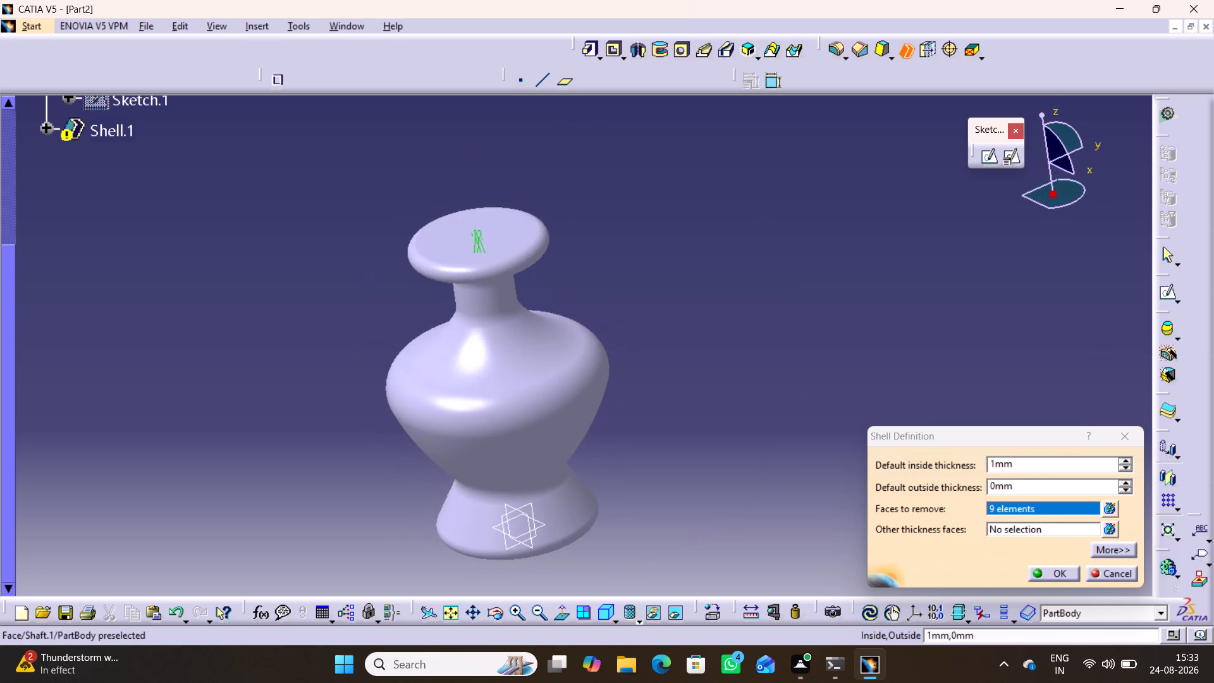
{"action": "middle_click_drag", "start_coordinate": [511, 283], "coordinate": [644, 357]}
{"action": "right_click_drag", "start_coordinate": [520, 311], "coordinate": [644, 357]}
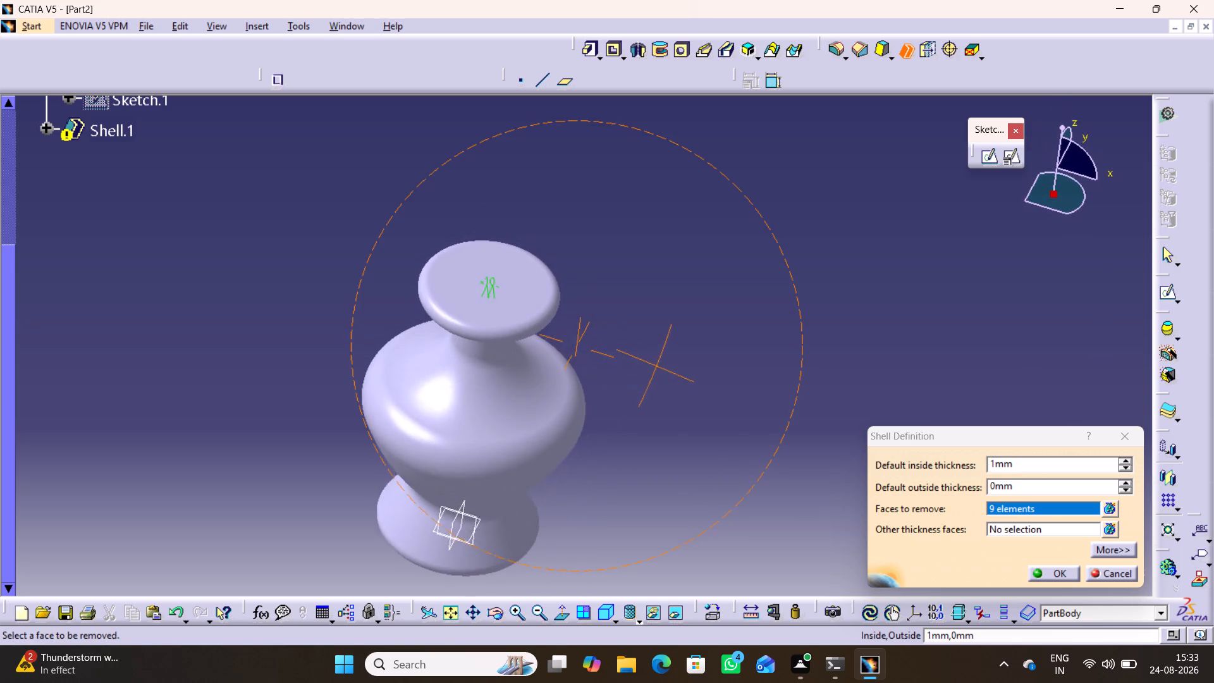
{"action": "right_click_drag", "start_coordinate": [644, 357], "coordinate": [625, 314]}
{"action": "middle_click_drag", "start_coordinate": [644, 357], "coordinate": [622, 306]}
{"action": "middle_click_drag", "start_coordinate": [608, 464], "coordinate": [680, 280]}
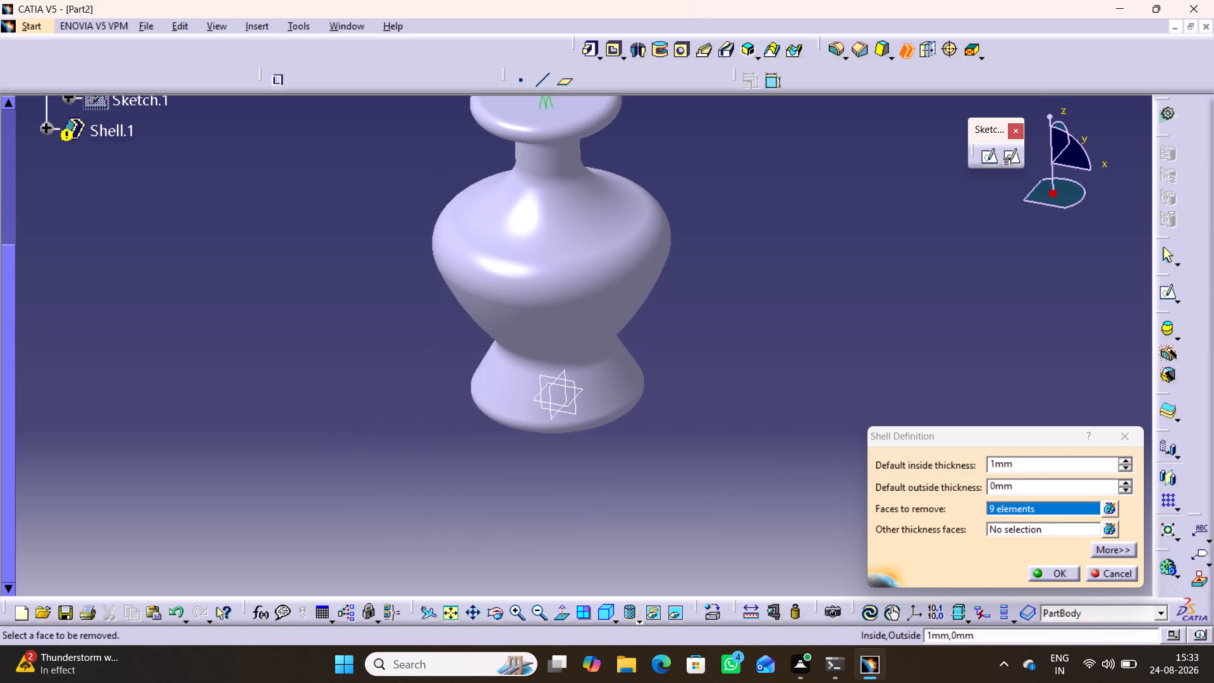
{"action": "left_click", "coordinate": [995, 531]}
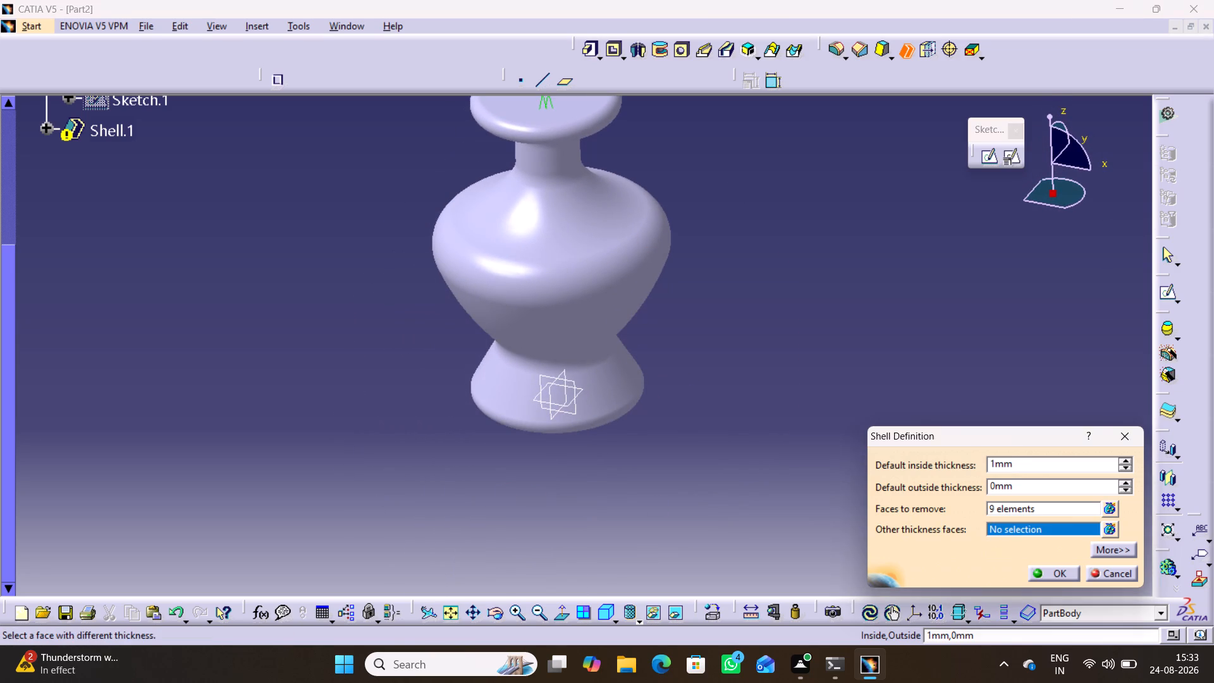
{"action": "middle_click_drag", "start_coordinate": [505, 493], "coordinate": [570, 203]}
{"action": "right_click_drag", "start_coordinate": [501, 477], "coordinate": [570, 202]}
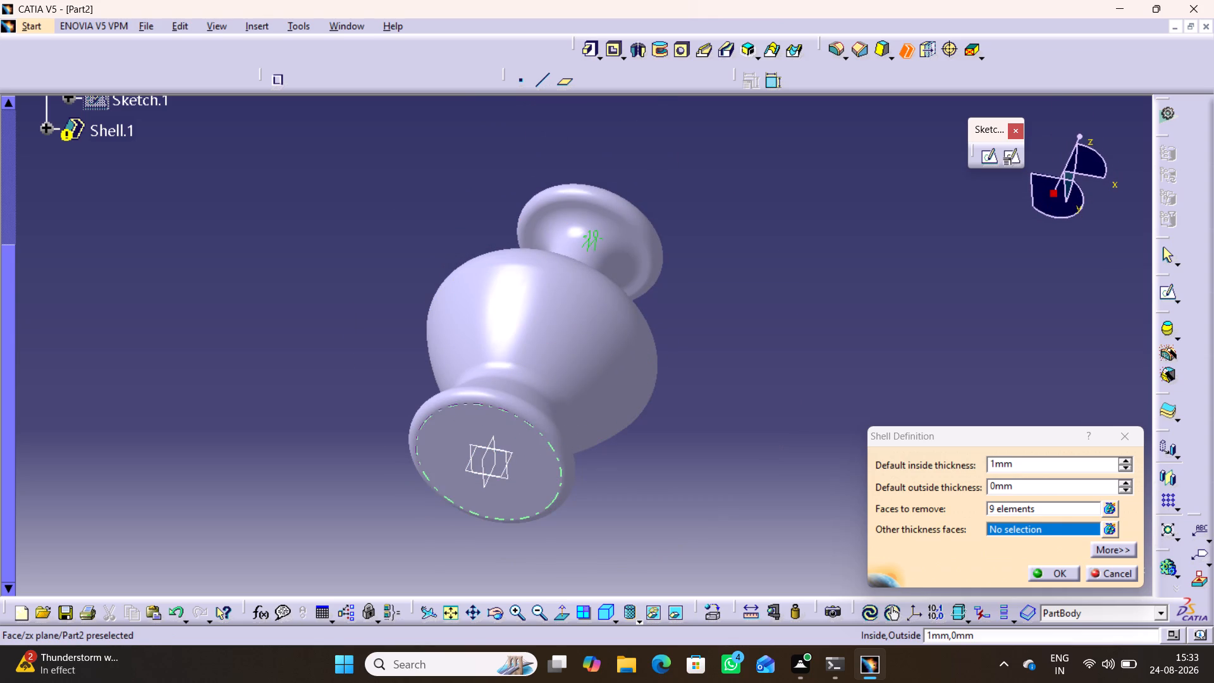
{"action": "left_click", "coordinate": [522, 448]}
{"action": "middle_click_drag", "start_coordinate": [453, 195], "coordinate": [403, 263]}
{"action": "right_click_drag", "start_coordinate": [458, 197], "coordinate": [403, 263]}
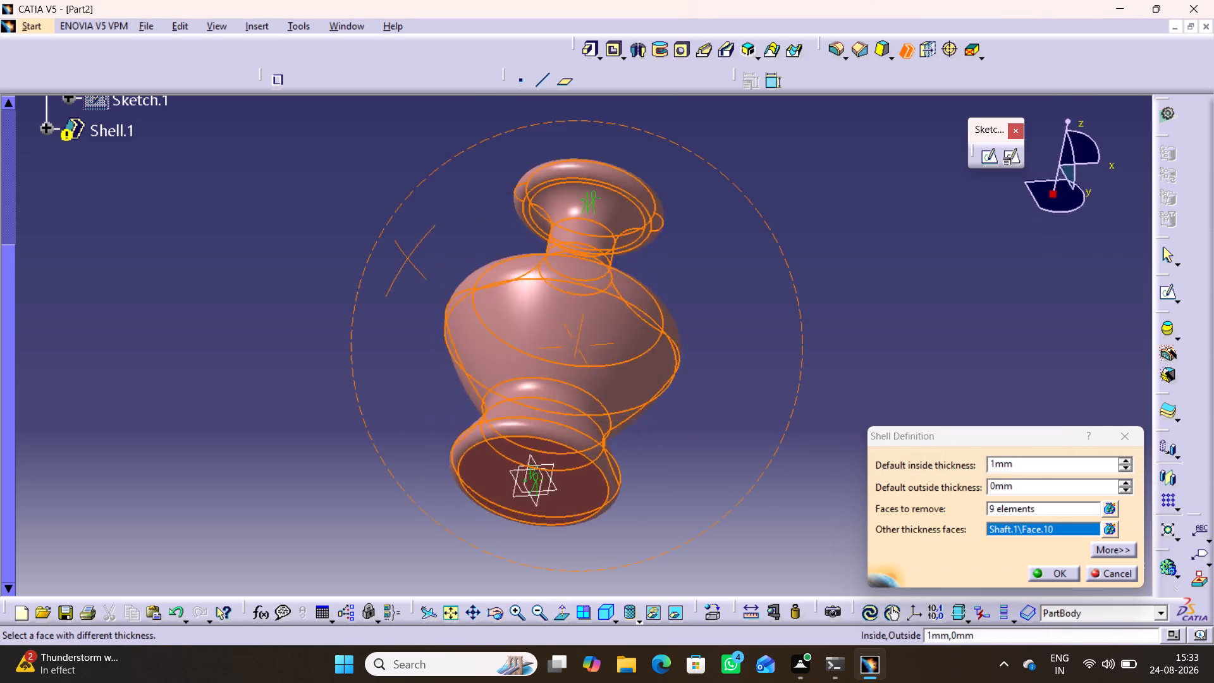
{"action": "right_click_drag", "start_coordinate": [403, 263], "coordinate": [452, 430]}
{"action": "middle_click_drag", "start_coordinate": [403, 263], "coordinate": [452, 430]}
{"action": "left_click", "coordinate": [1041, 572]}
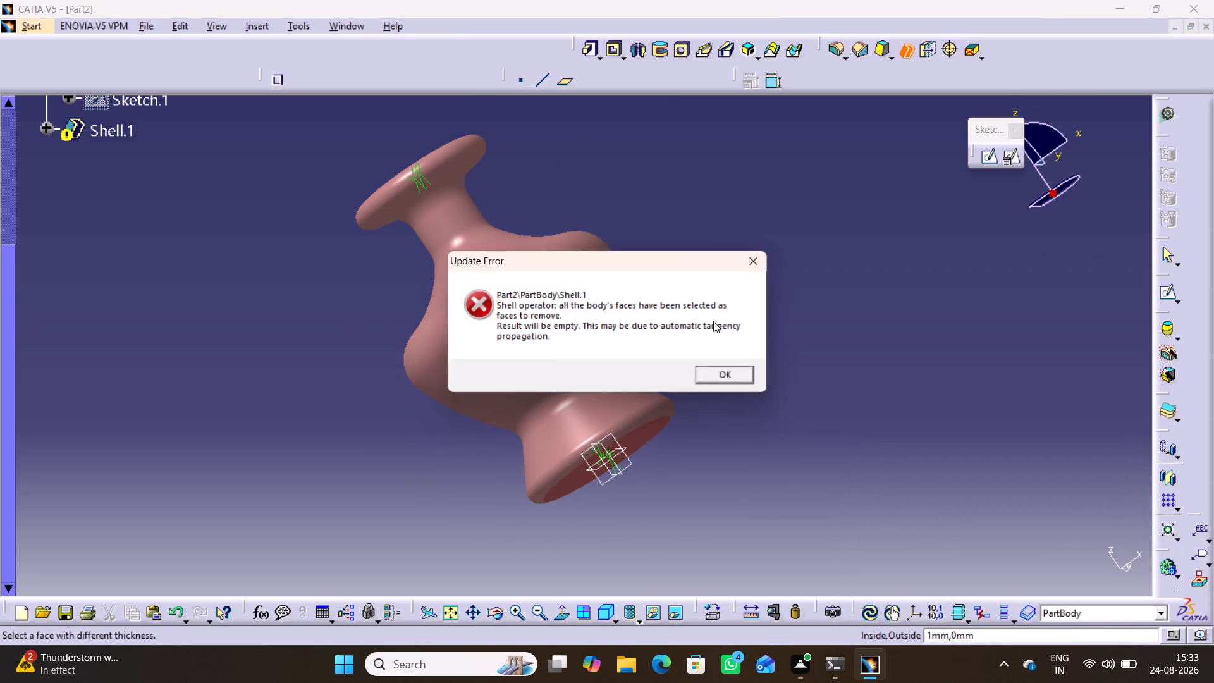
{"action": "left_click", "coordinate": [733, 372]}
{"action": "middle_click_drag", "start_coordinate": [640, 222], "coordinate": [670, 240]}
{"action": "right_click_drag", "start_coordinate": [652, 223], "coordinate": [670, 240]}
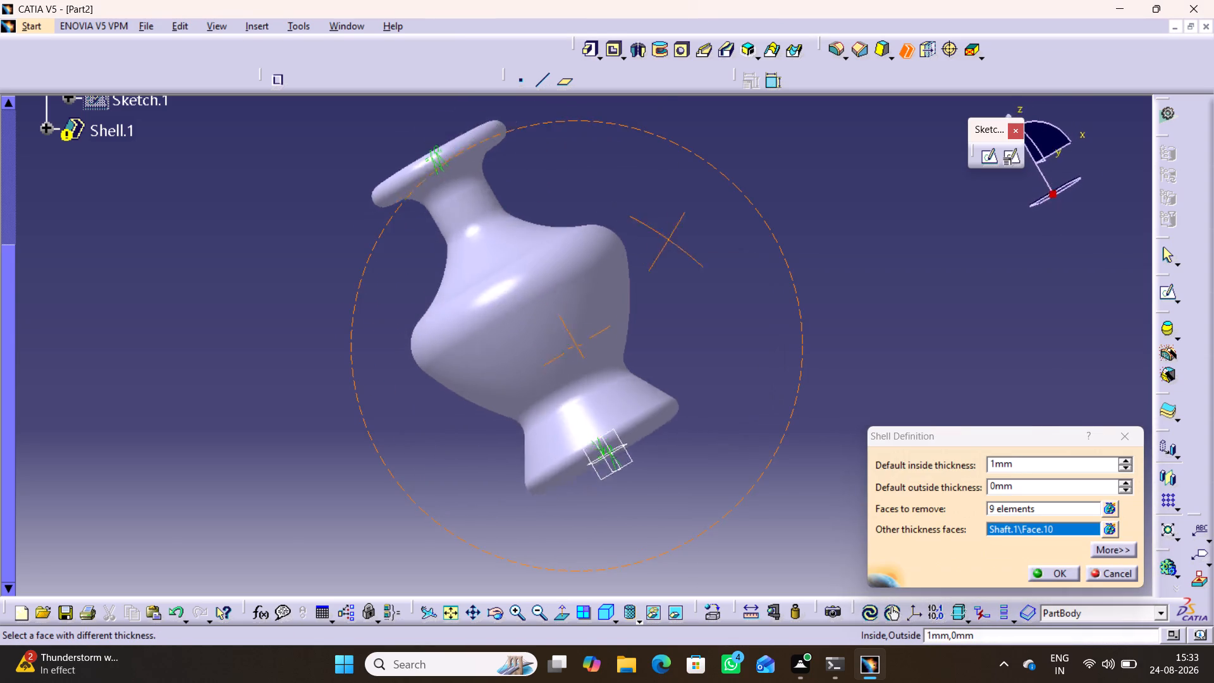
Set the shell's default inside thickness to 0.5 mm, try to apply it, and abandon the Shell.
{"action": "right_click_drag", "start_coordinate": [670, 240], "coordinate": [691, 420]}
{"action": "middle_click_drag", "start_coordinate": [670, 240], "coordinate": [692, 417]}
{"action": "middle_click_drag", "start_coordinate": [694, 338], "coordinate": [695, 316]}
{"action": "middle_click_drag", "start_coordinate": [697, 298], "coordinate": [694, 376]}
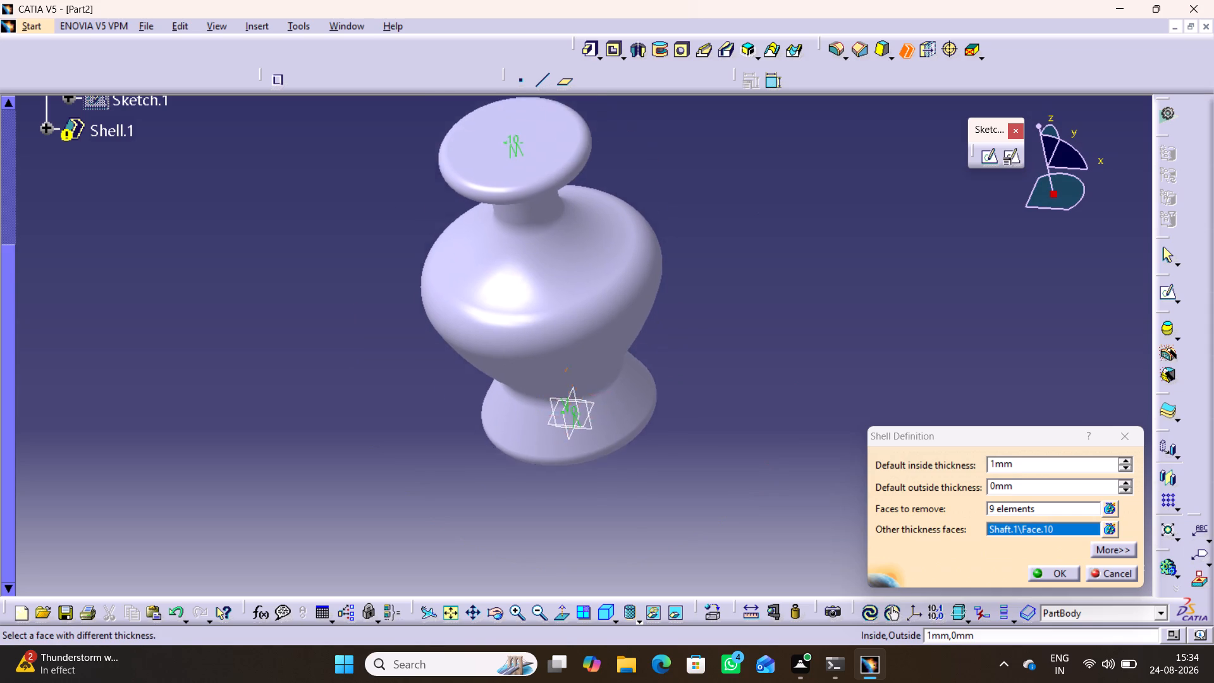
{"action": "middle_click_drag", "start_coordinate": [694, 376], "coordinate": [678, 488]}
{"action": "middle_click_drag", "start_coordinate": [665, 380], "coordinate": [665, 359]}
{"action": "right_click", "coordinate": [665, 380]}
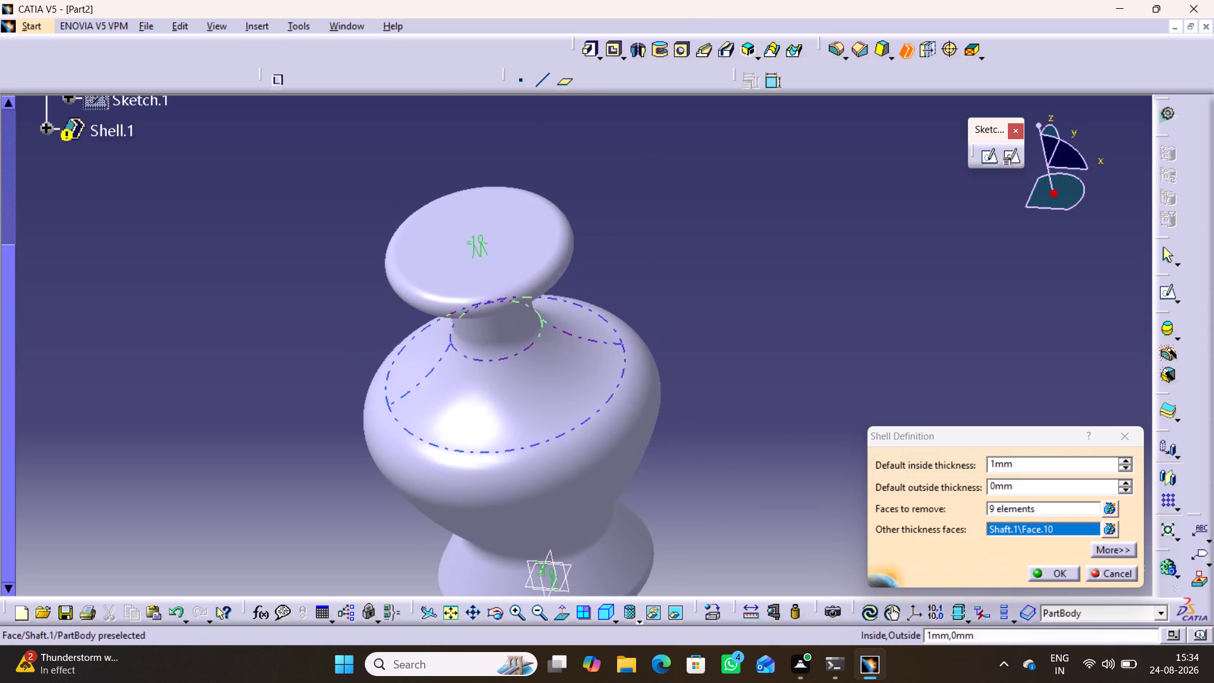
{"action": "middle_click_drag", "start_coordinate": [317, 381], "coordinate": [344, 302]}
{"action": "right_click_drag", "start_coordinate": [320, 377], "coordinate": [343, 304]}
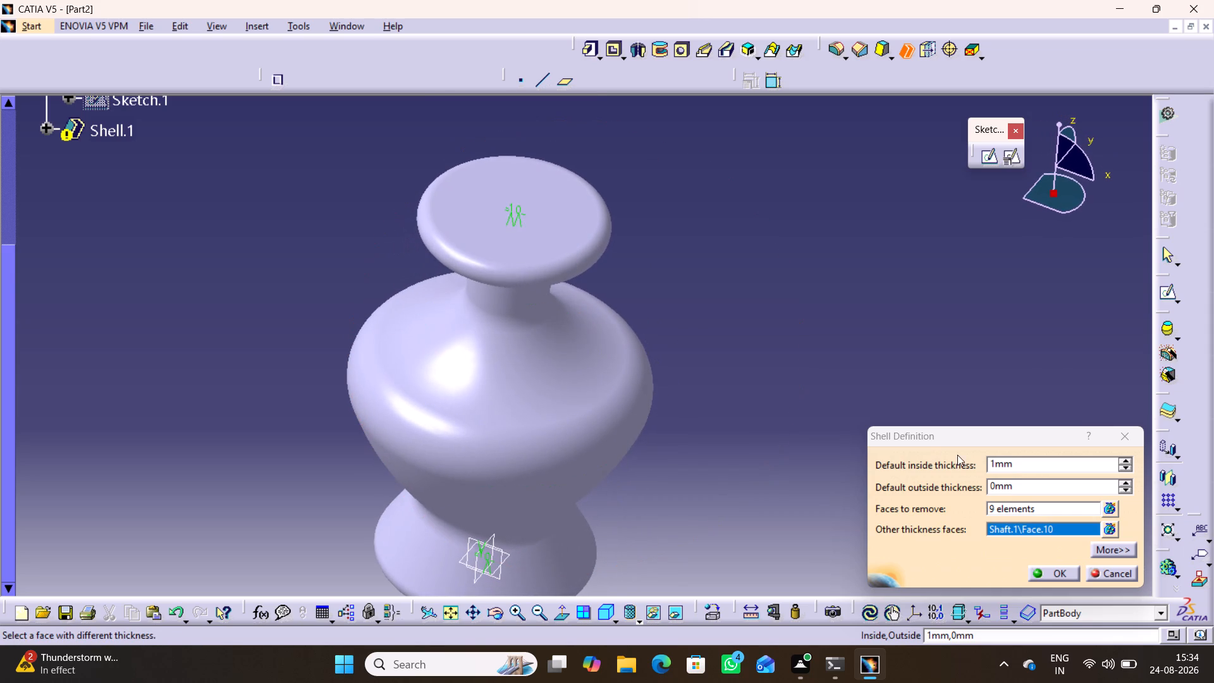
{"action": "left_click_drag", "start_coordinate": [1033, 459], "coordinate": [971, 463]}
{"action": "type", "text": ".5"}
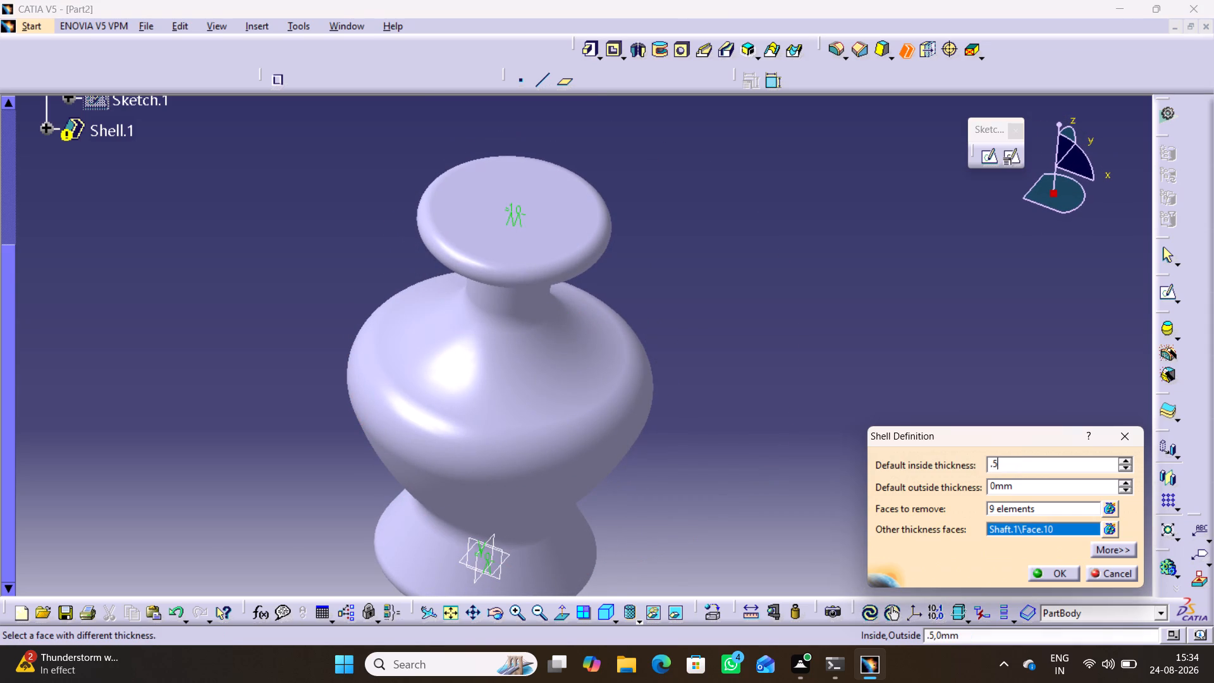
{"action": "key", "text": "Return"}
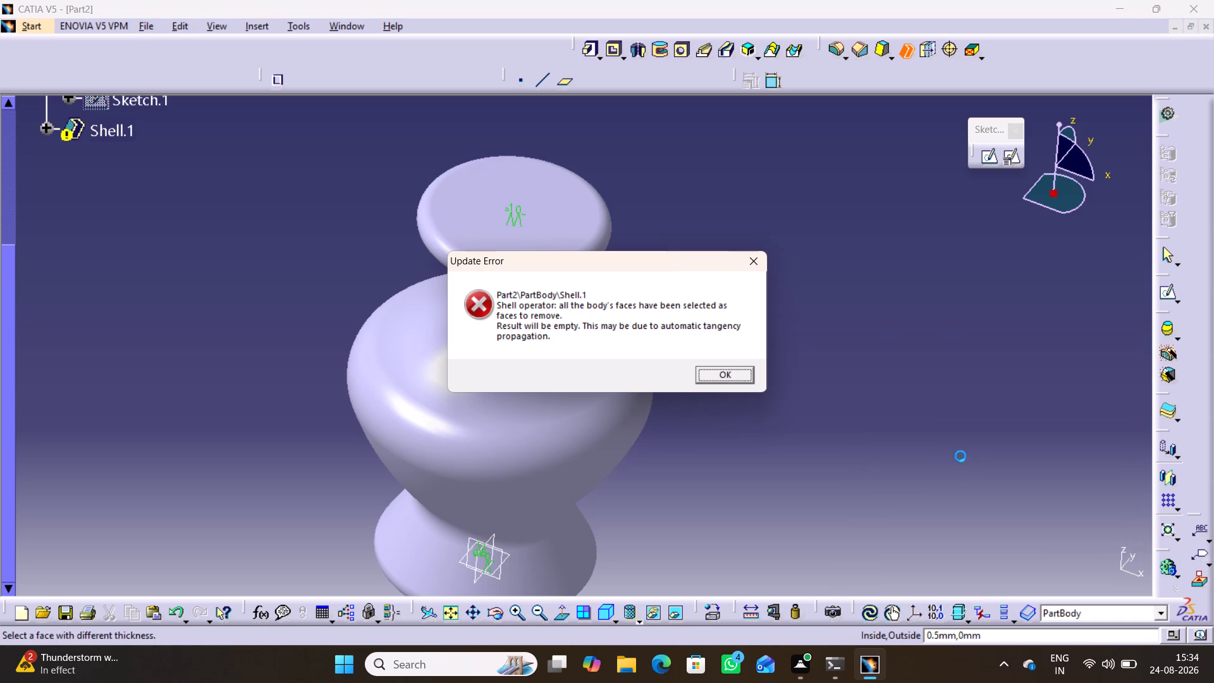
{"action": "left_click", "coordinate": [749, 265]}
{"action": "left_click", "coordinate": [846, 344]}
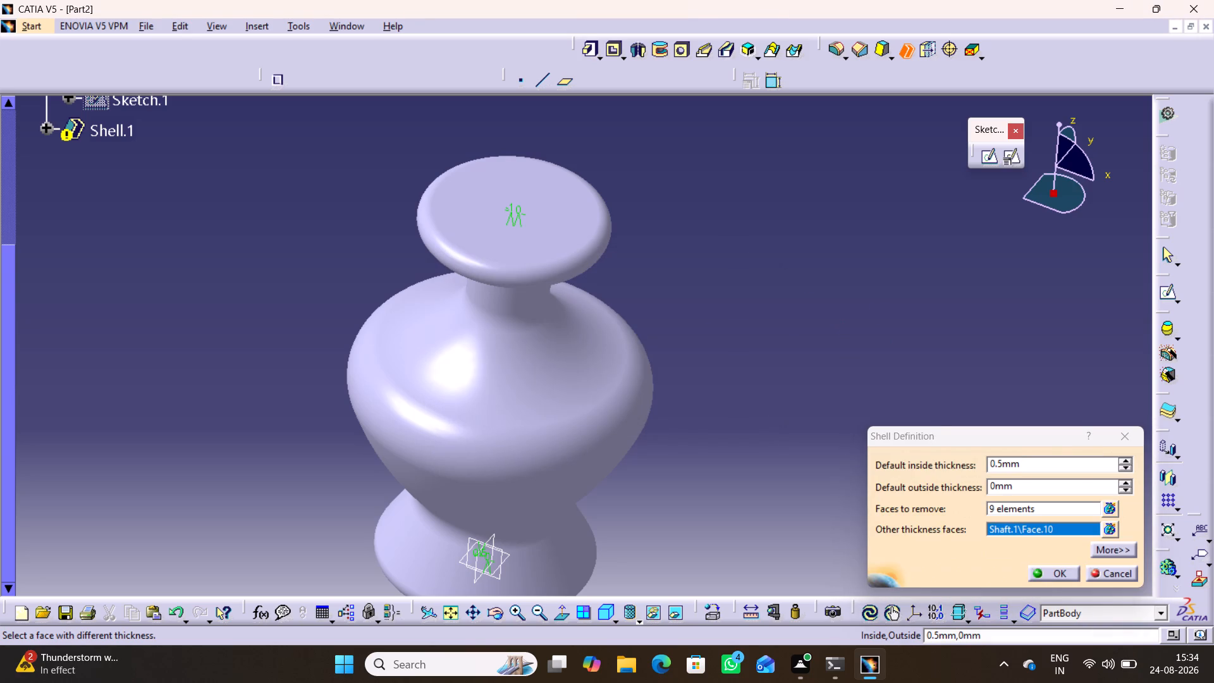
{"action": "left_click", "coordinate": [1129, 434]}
Open the revolved vase's profile sketch, Sketch.1 under Shaft.1, for editing.
{"action": "left_click_drag", "start_coordinate": [886, 305], "coordinate": [887, 311]}
{"action": "middle_click_drag", "start_coordinate": [816, 441], "coordinate": [816, 436]}
{"action": "right_click_drag", "start_coordinate": [816, 436], "coordinate": [665, 357]}
{"action": "middle_click_drag", "start_coordinate": [816, 436], "coordinate": [659, 343]}
{"action": "middle_click_drag", "start_coordinate": [665, 353], "coordinate": [665, 357]}
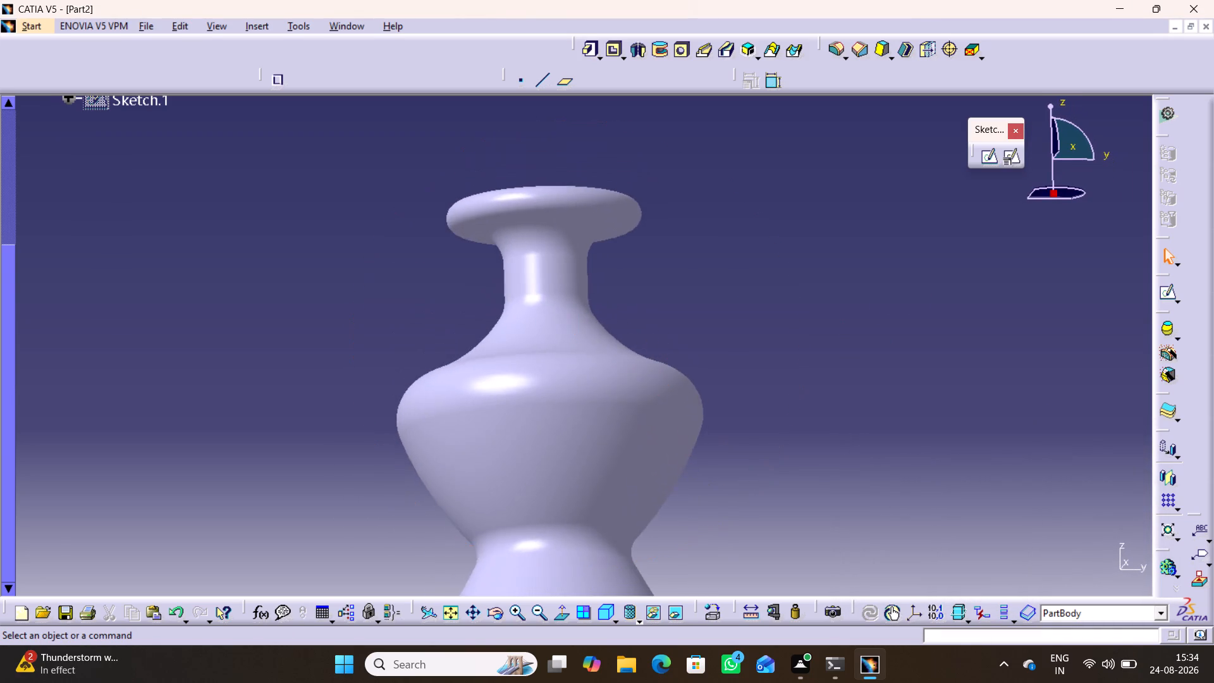
{"action": "middle_click_drag", "start_coordinate": [665, 357], "coordinate": [611, 403]}
{"action": "right_click_drag", "start_coordinate": [665, 357], "coordinate": [712, 329]}
{"action": "middle_click_drag", "start_coordinate": [717, 406], "coordinate": [846, 261]}
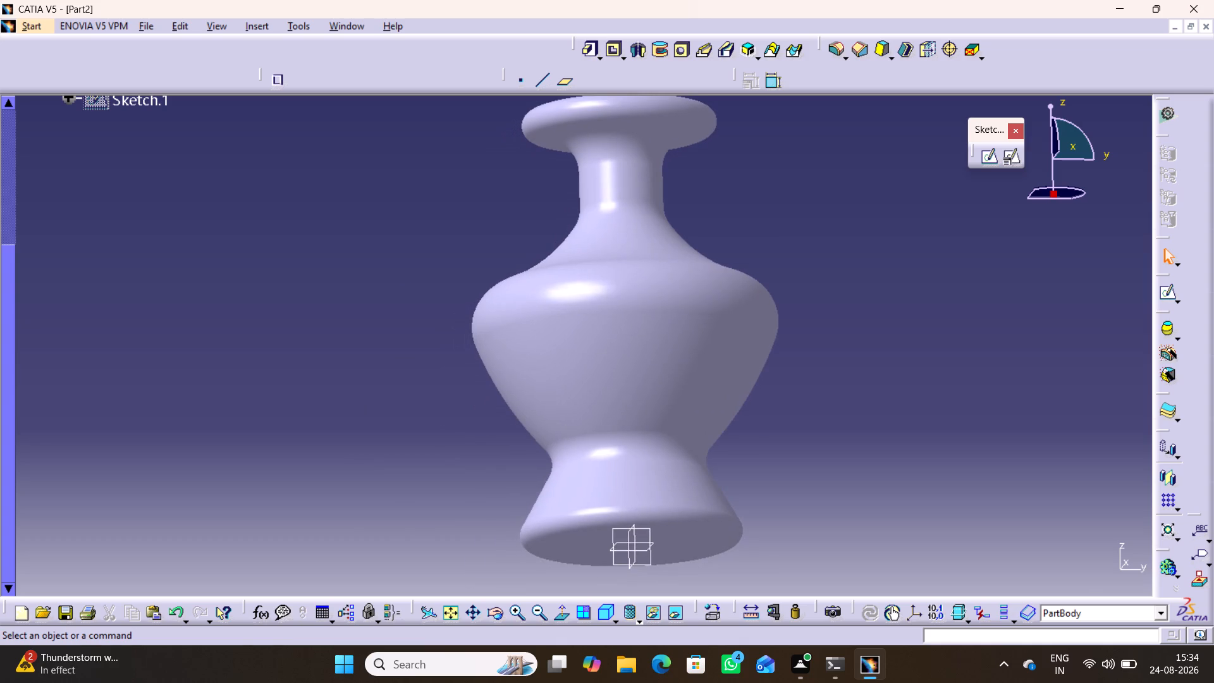
{"action": "scroll", "coordinate": [137, 168], "scroll_direction": "up", "scroll_amount": 1}
{"action": "double_click", "coordinate": [148, 154]}
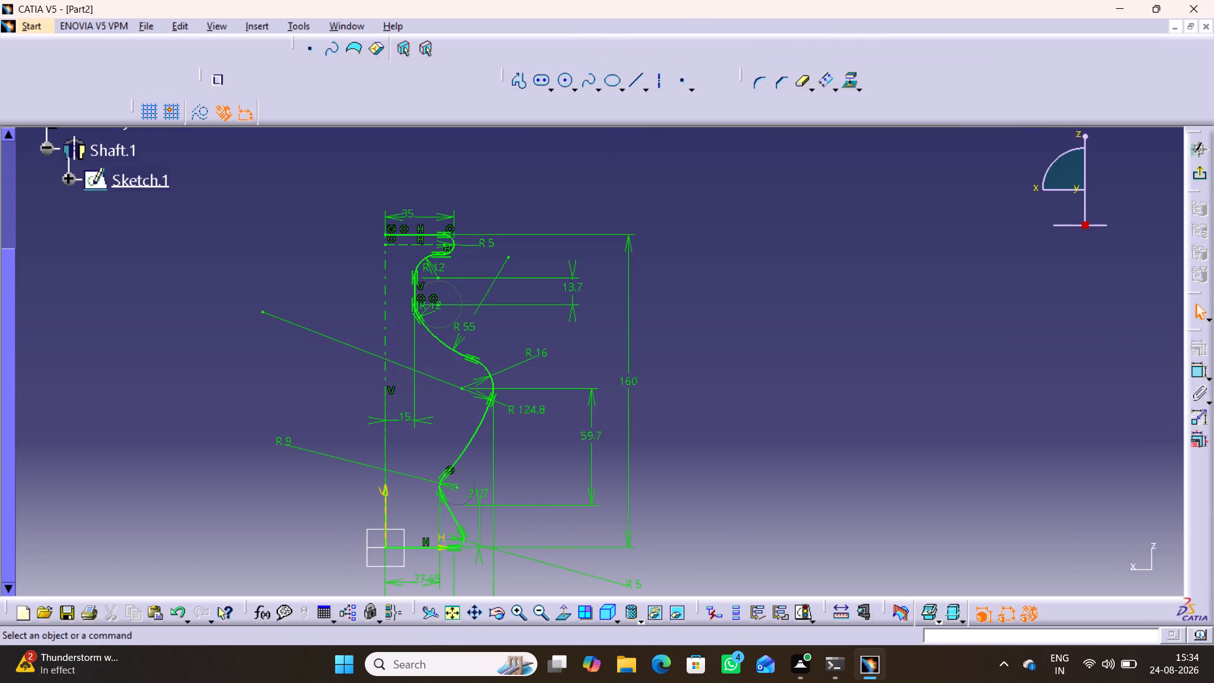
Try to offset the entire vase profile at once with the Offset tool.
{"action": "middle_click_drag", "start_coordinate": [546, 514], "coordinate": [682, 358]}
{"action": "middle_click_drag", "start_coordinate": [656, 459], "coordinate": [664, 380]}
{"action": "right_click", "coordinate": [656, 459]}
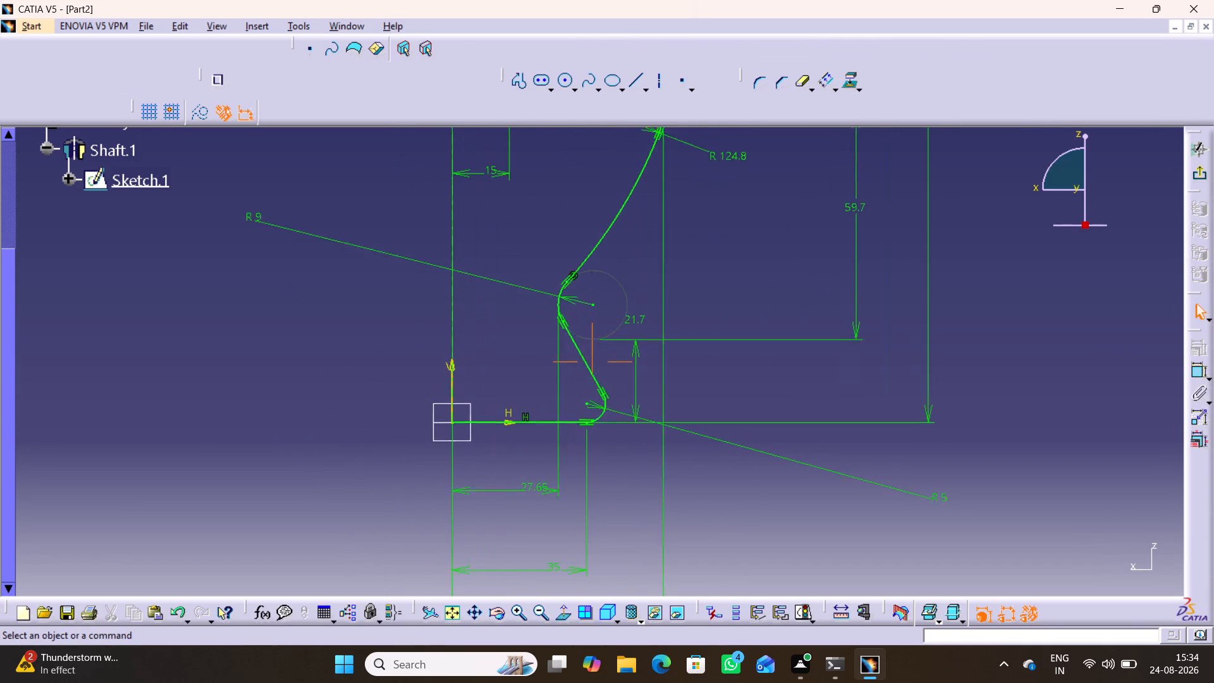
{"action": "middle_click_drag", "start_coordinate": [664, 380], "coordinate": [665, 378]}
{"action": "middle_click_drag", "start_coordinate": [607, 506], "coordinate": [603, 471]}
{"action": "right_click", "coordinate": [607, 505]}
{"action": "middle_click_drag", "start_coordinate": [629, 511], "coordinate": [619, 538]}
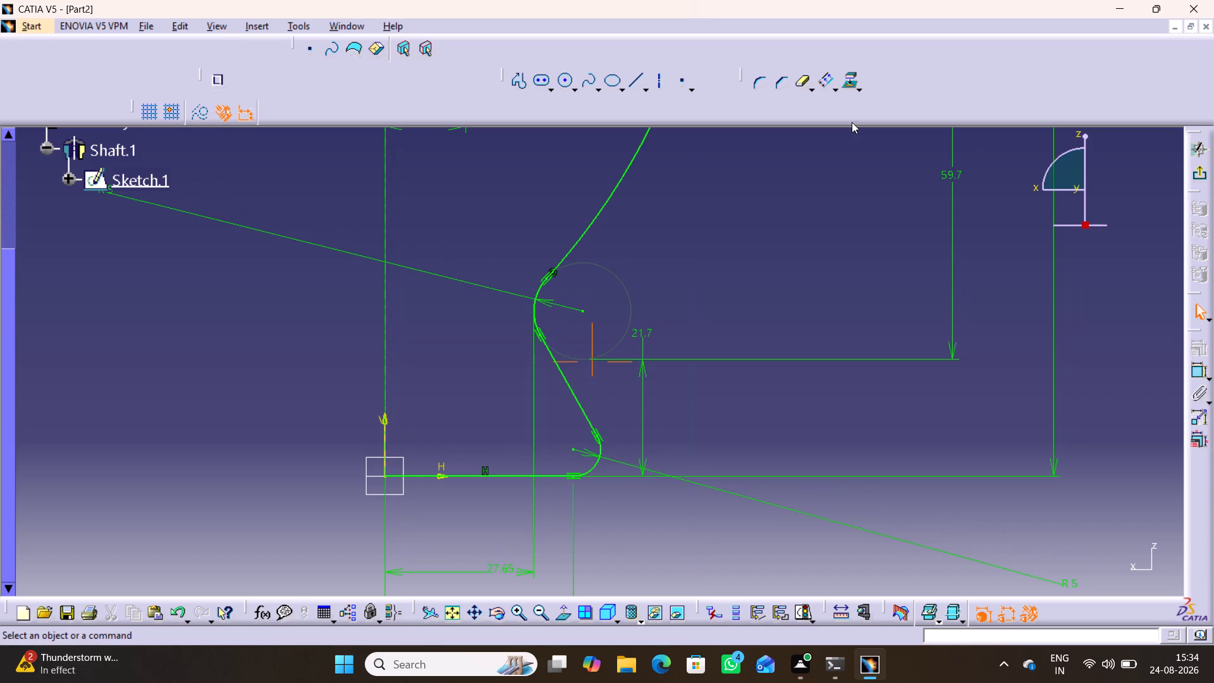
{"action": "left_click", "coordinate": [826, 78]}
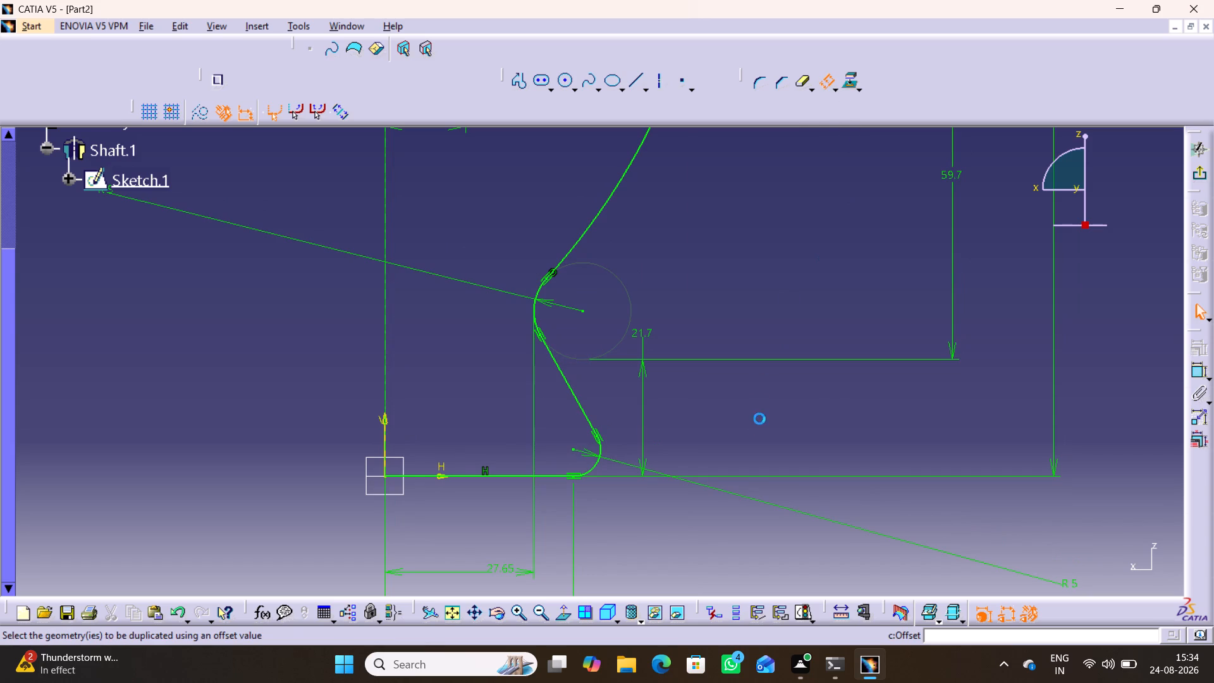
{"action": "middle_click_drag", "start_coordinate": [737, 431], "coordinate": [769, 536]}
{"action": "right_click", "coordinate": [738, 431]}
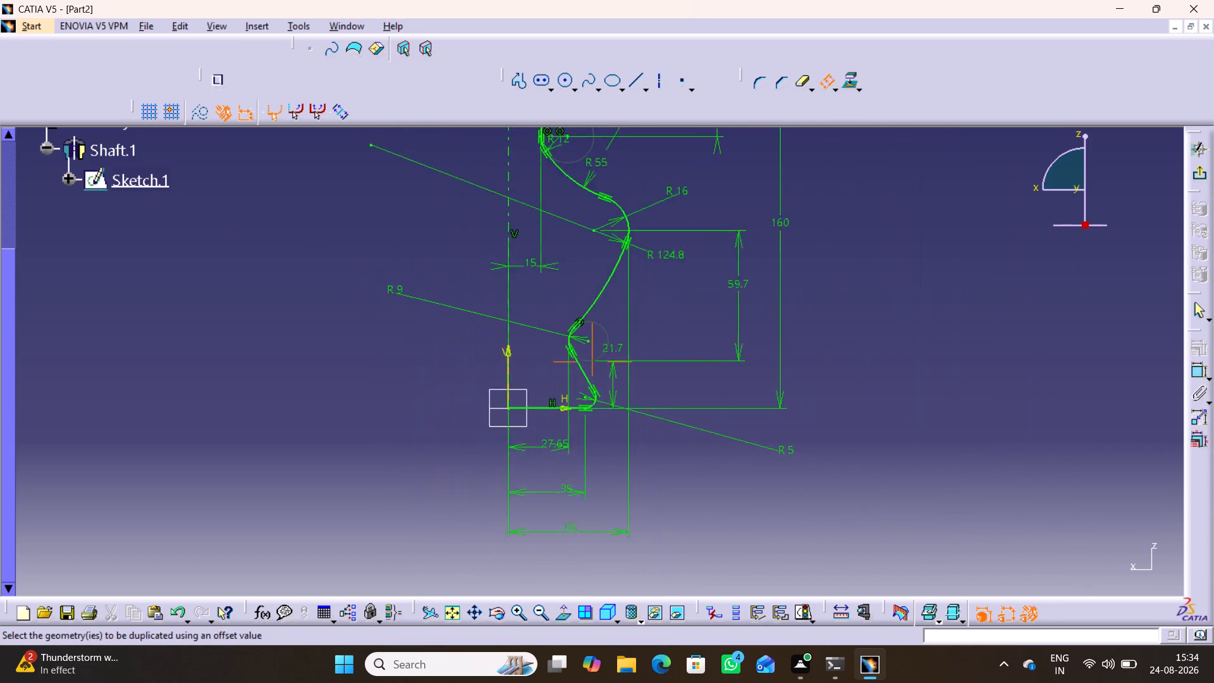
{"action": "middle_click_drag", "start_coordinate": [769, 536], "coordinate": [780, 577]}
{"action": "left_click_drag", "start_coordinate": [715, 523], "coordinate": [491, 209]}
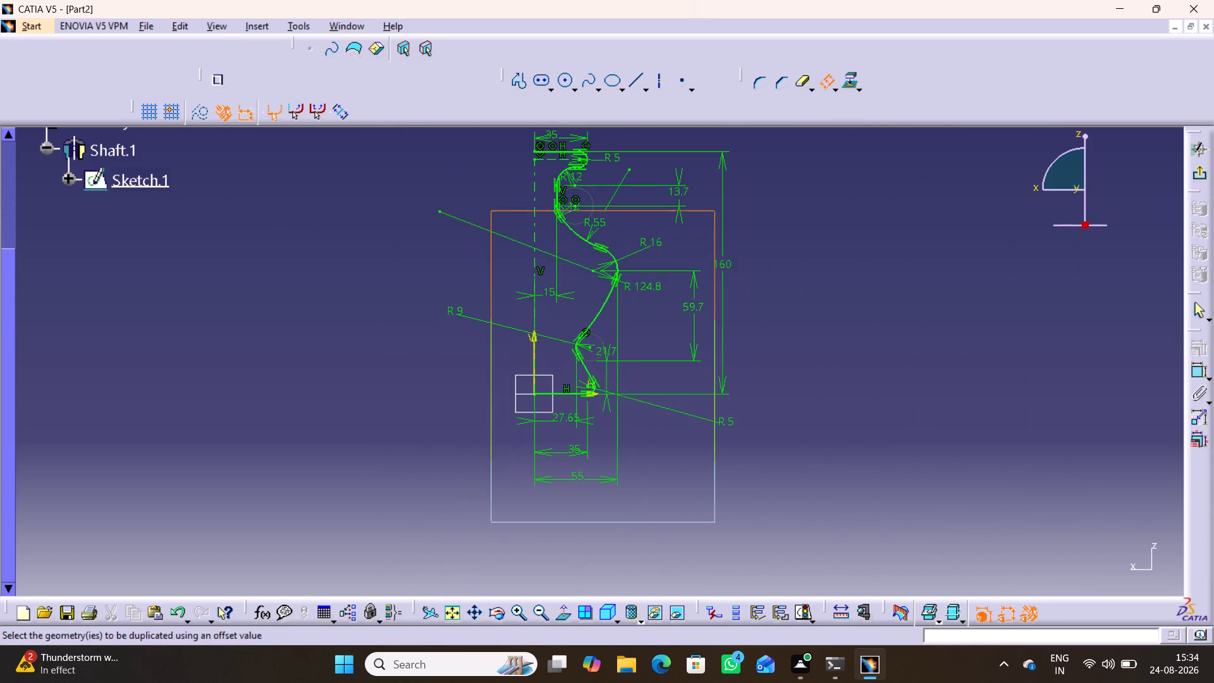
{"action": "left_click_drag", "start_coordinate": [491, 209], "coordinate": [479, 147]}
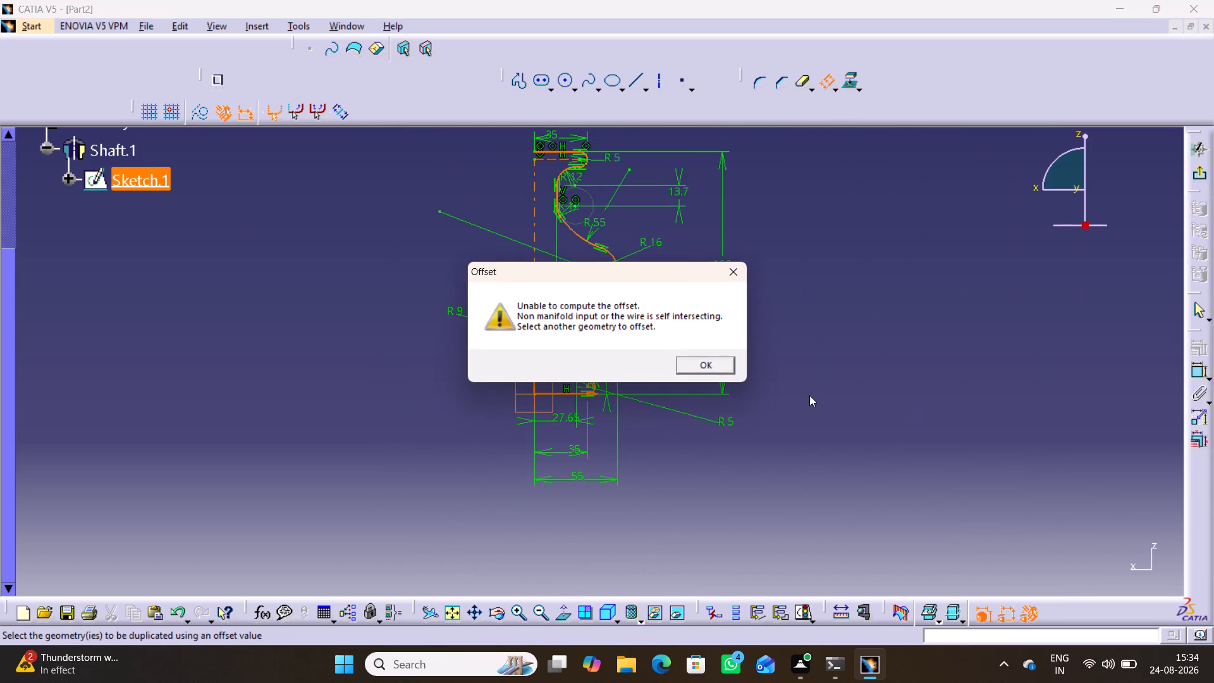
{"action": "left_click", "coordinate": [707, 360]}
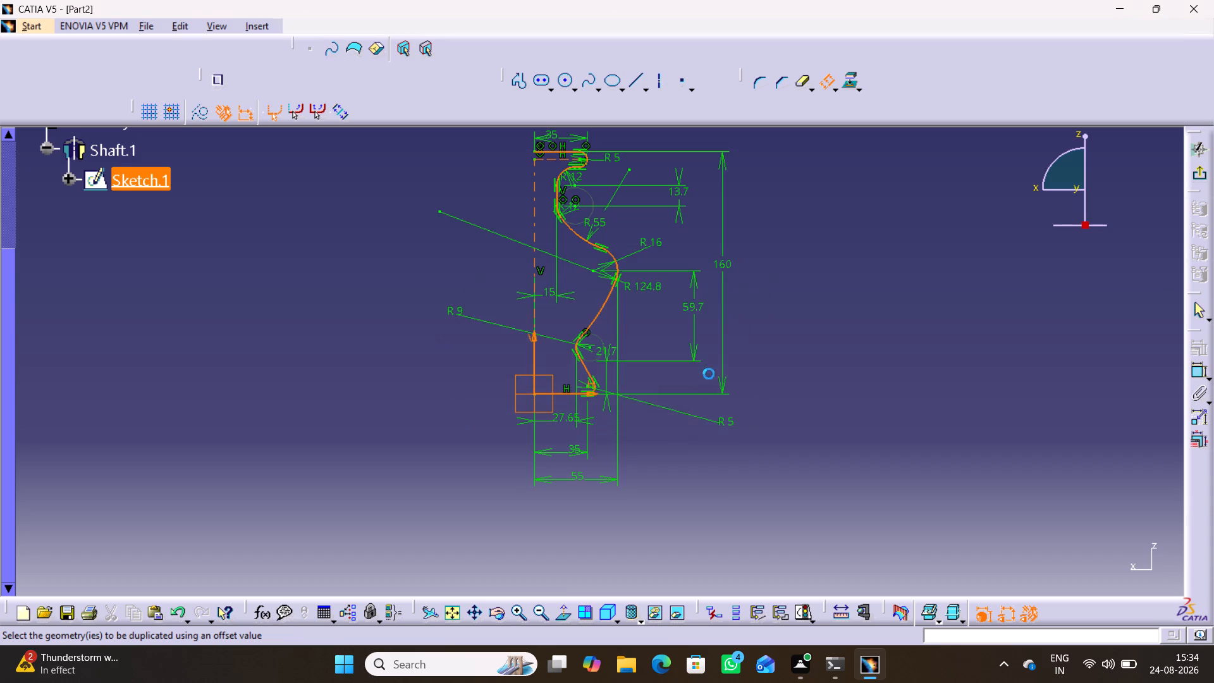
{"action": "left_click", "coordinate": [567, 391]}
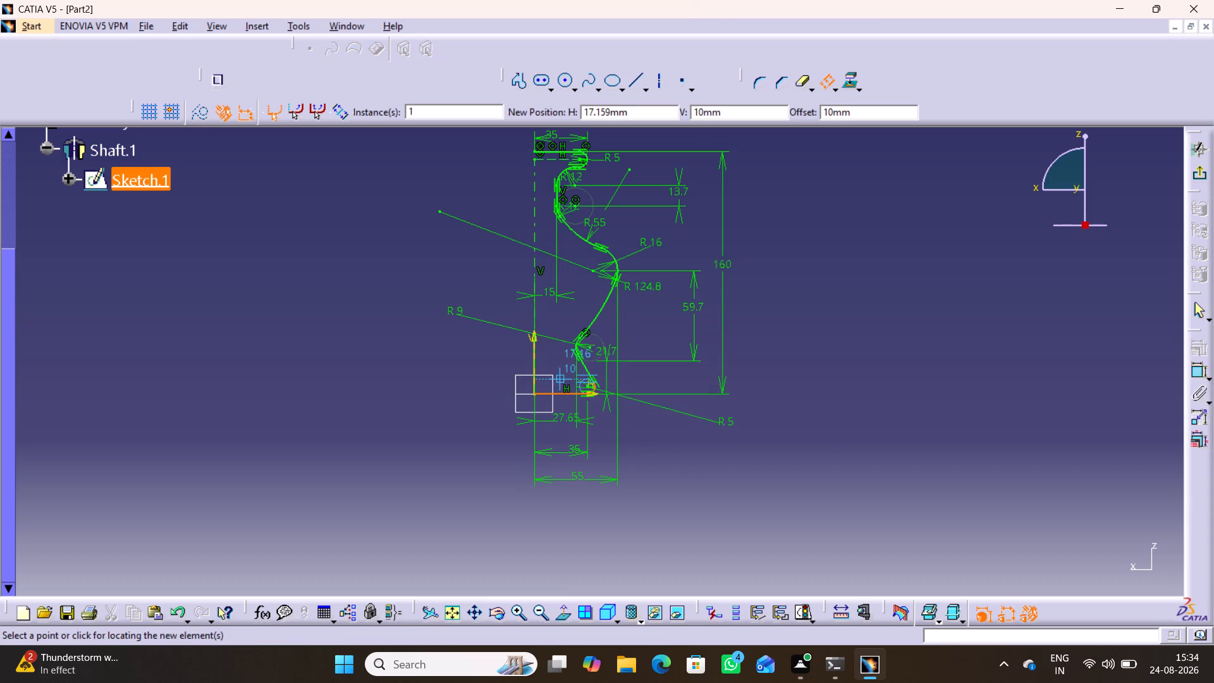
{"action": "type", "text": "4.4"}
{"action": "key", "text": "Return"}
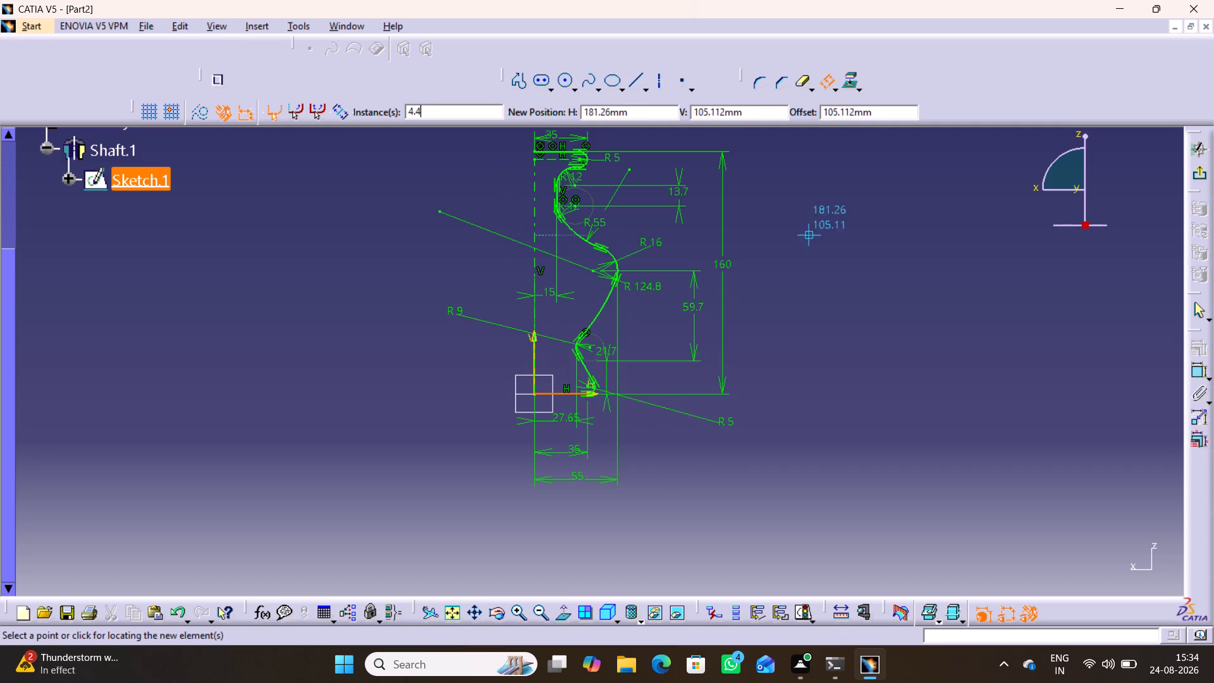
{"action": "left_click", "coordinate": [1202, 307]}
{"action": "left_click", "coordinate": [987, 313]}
Offset the profile's horizontal base line 4.4 mm upward, into the vase.
{"action": "left_click", "coordinate": [824, 80]}
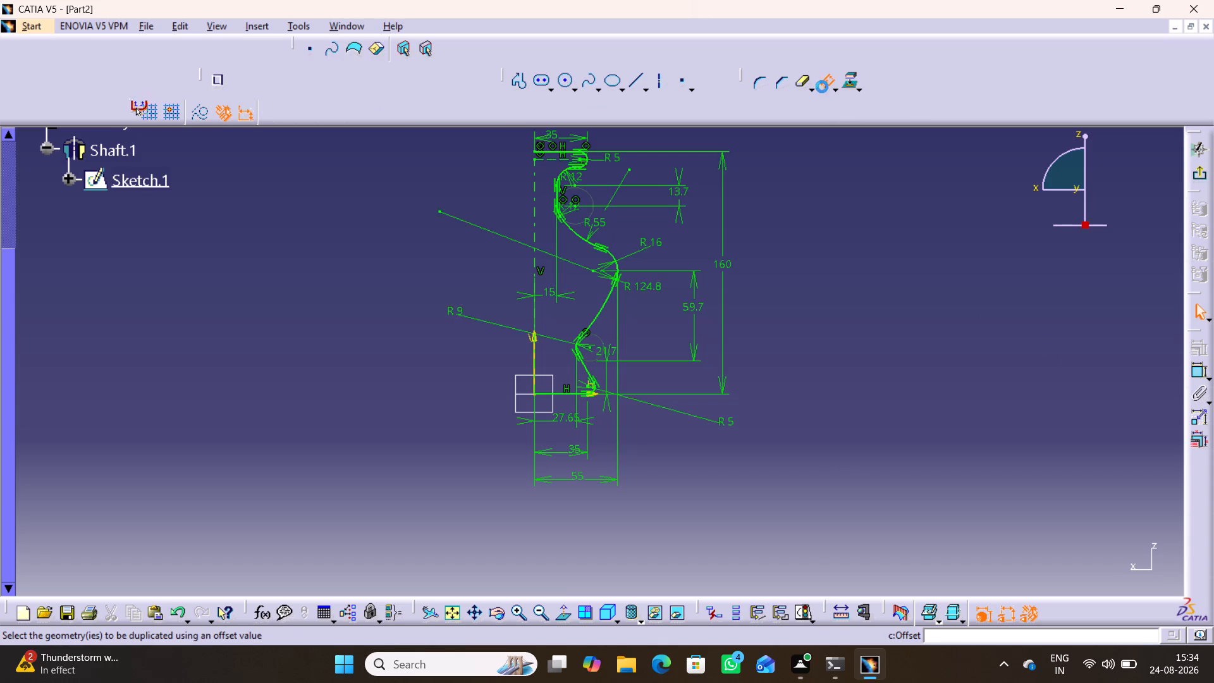
{"action": "left_click", "coordinate": [561, 396]}
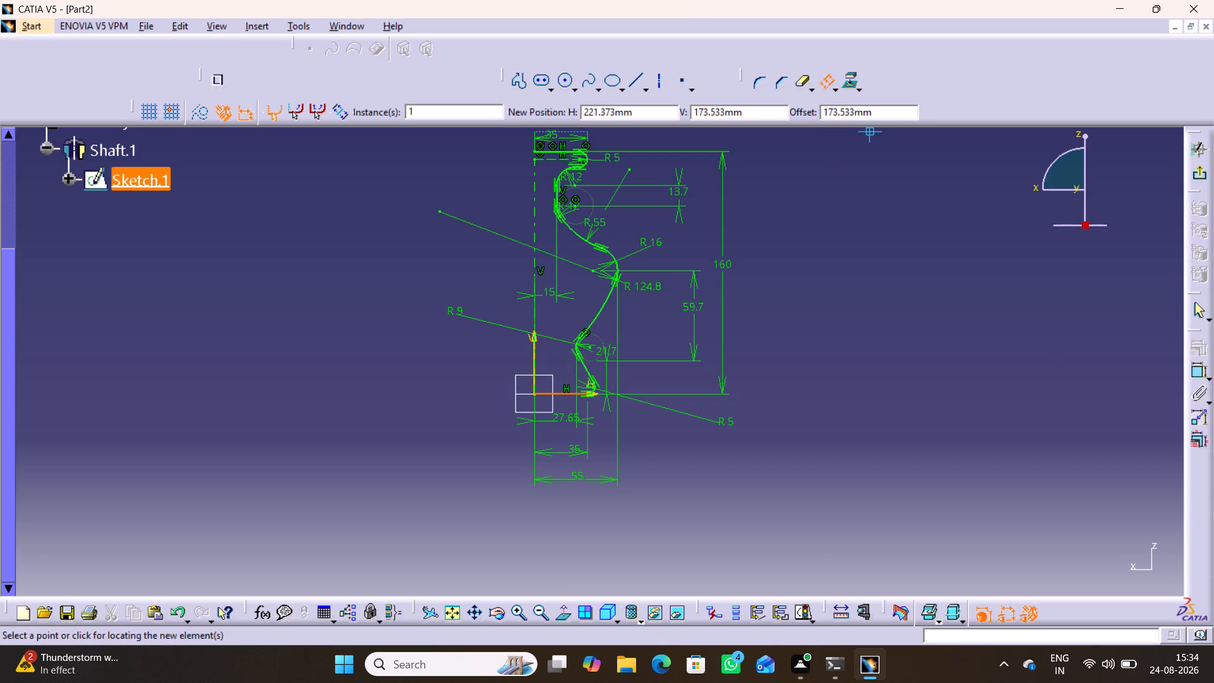
{"action": "left_click_drag", "start_coordinate": [881, 113], "coordinate": [795, 112]}
{"action": "type", "text": "4.4"}
{"action": "key", "text": "Return"}
{"action": "left_click", "coordinate": [809, 348]}
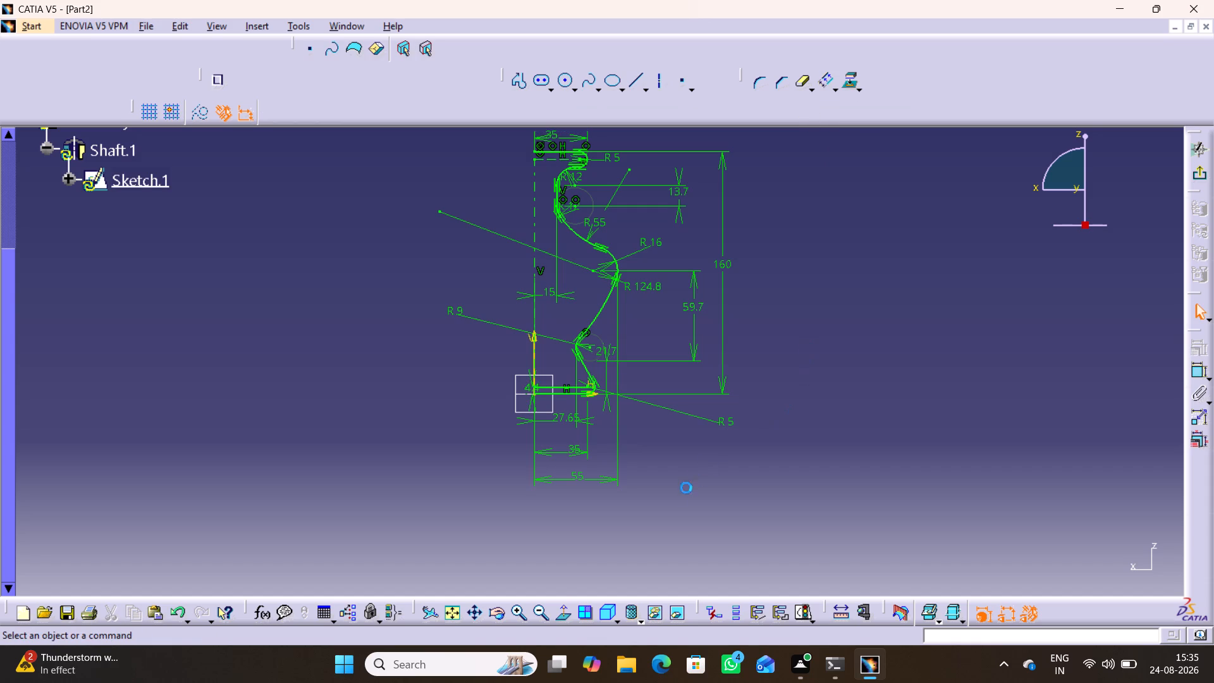
Offset the R 5 corner arc at the foot of the profile 4.4 mm inward.
{"action": "middle_click", "coordinate": [673, 505]}
{"action": "right_click", "coordinate": [673, 505]}
{"action": "middle_click_drag", "start_coordinate": [670, 493], "coordinate": [674, 369]}
{"action": "right_click", "coordinate": [670, 493]}
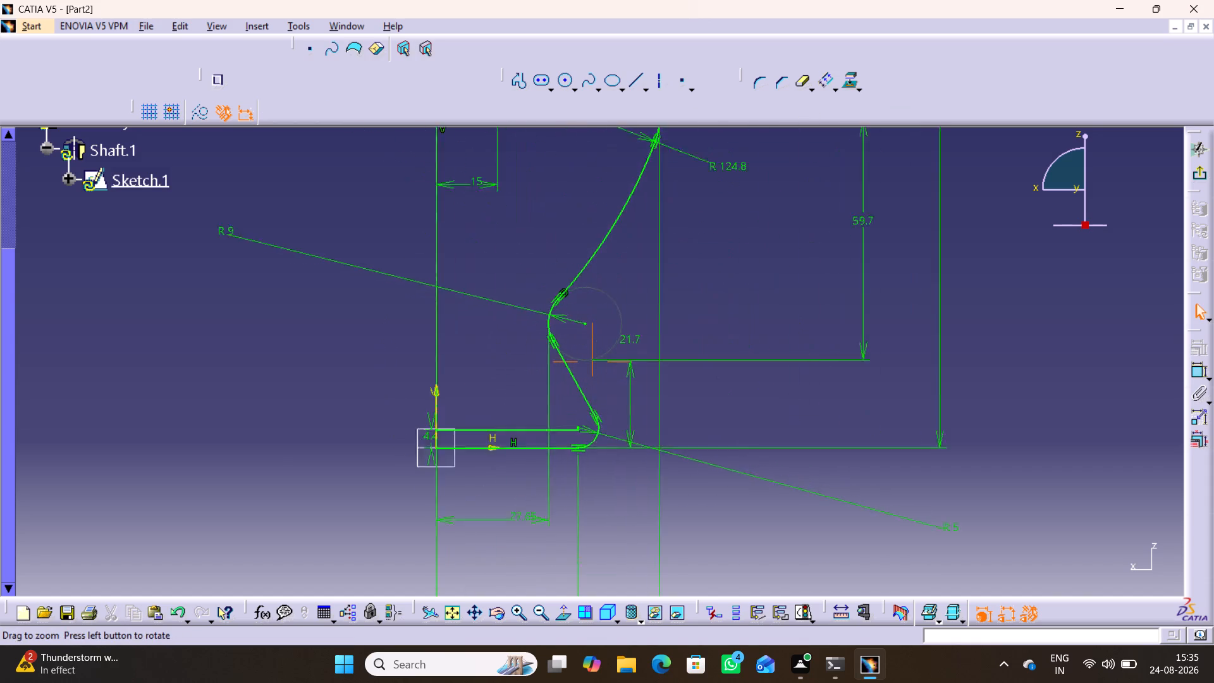
{"action": "middle_click_drag", "start_coordinate": [674, 369], "coordinate": [694, 338]}
{"action": "middle_click_drag", "start_coordinate": [626, 526], "coordinate": [620, 502]}
{"action": "right_click", "coordinate": [626, 526]}
{"action": "middle_click_drag", "start_coordinate": [604, 581], "coordinate": [629, 479]}
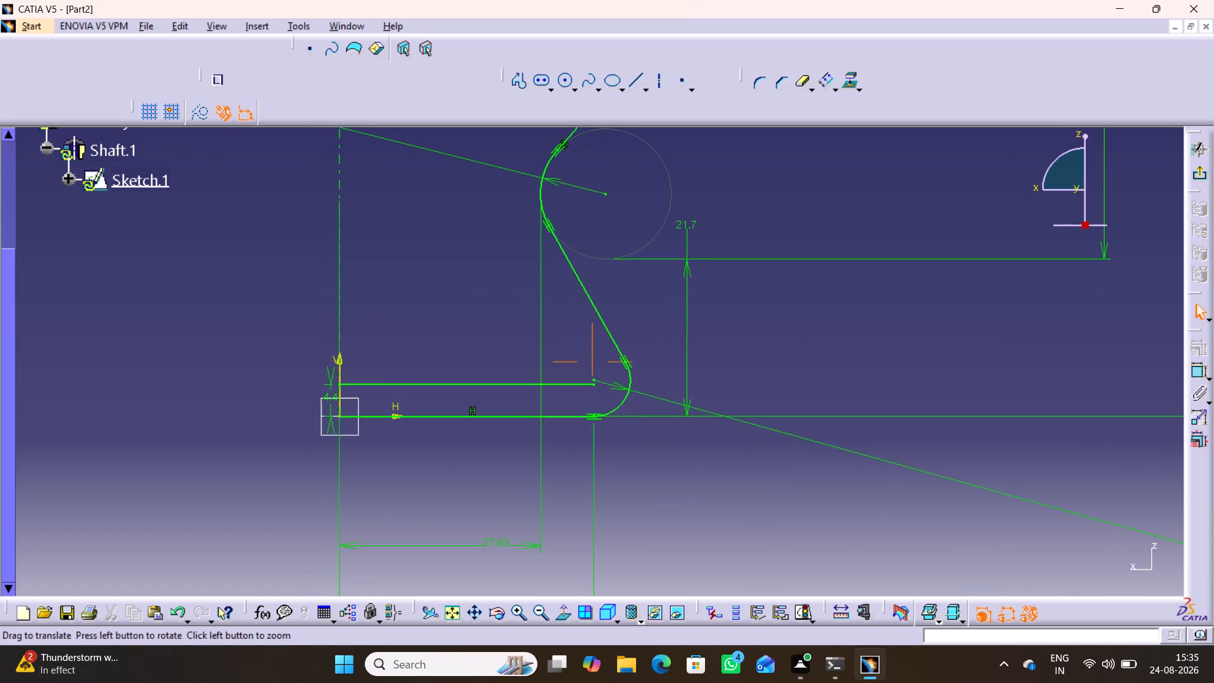
{"action": "middle_click_drag", "start_coordinate": [629, 479], "coordinate": [629, 479]}
{"action": "left_click", "coordinate": [622, 403]}
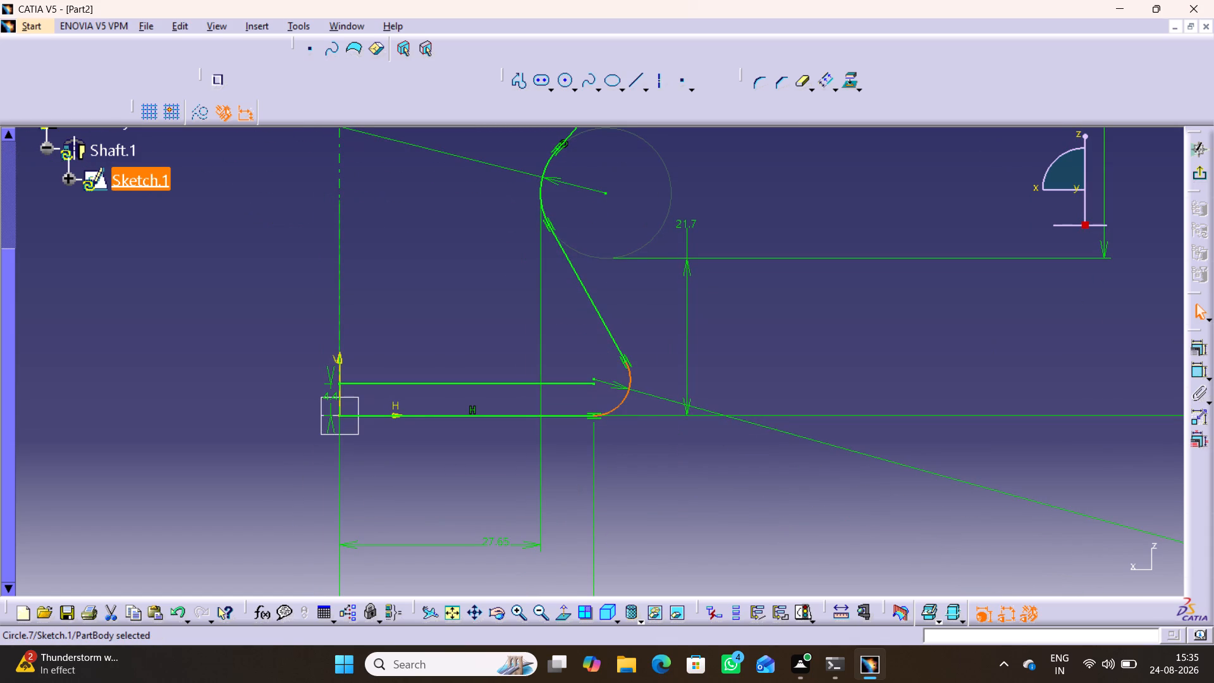
{"action": "left_click", "coordinate": [829, 80]}
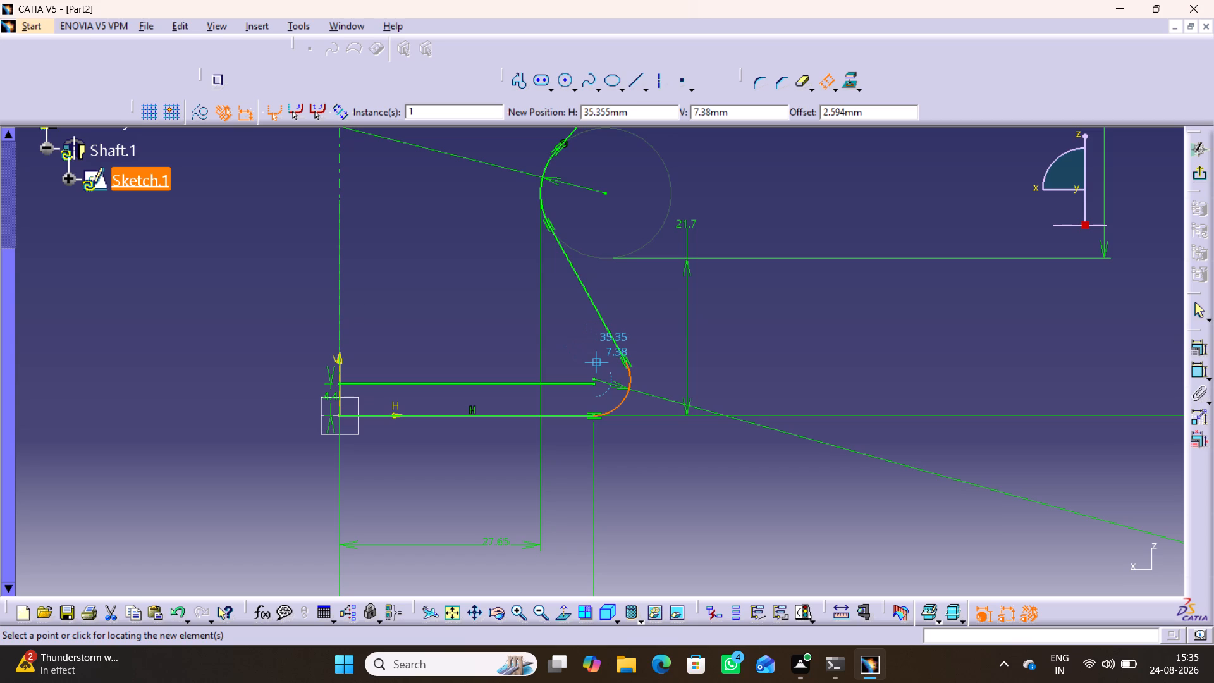
{"action": "key", "text": "Tab"}
{"action": "key", "text": "Tab"}
{"action": "key", "text": "Tab"}
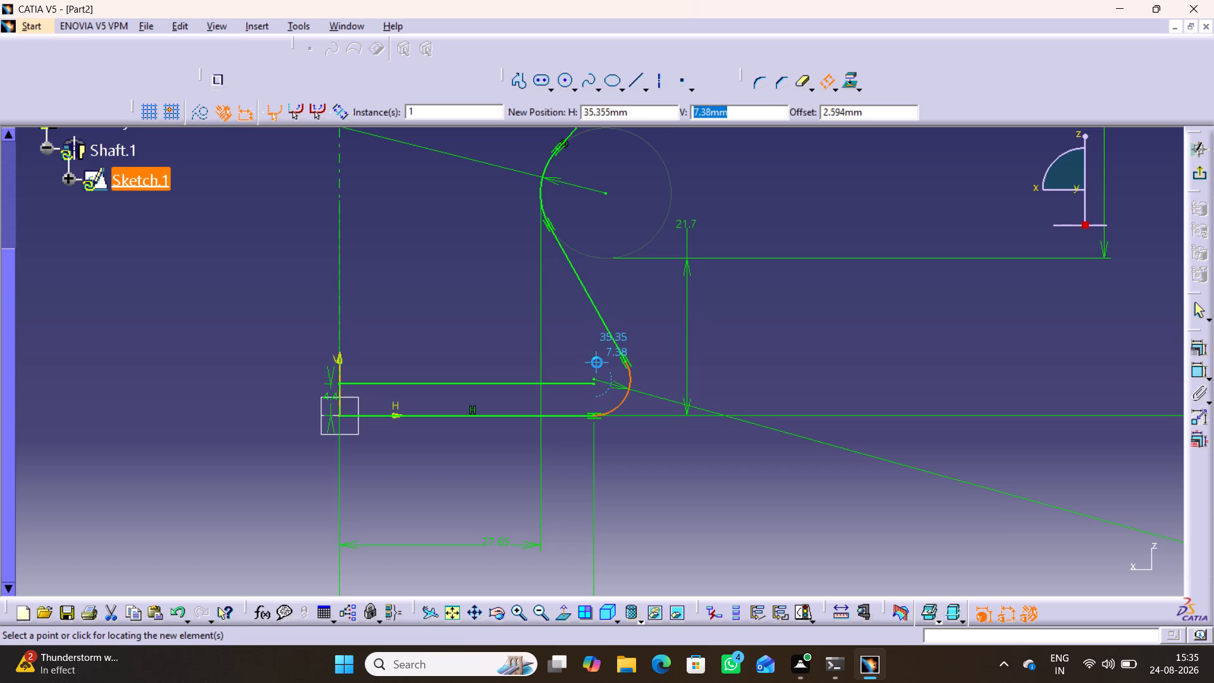
{"action": "type", "text": "4.4"}
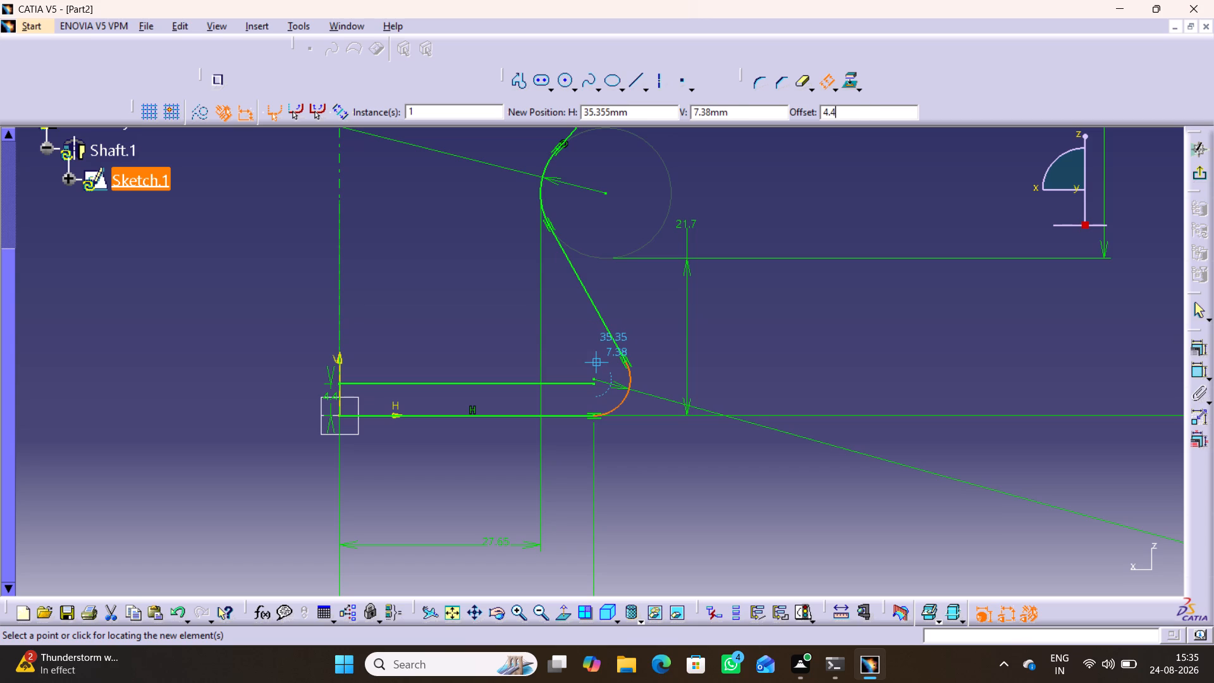
{"action": "key", "text": "Return"}
Offset the slanted foot line between the R 5 and R 9 arcs 4.4 mm inward.
{"action": "middle_click_drag", "start_coordinate": [620, 445], "coordinate": [655, 321]}
{"action": "right_click", "coordinate": [620, 445]}
{"action": "middle_click_drag", "start_coordinate": [608, 453], "coordinate": [617, 538]}
{"action": "right_click", "coordinate": [608, 453]}
{"action": "left_click", "coordinate": [622, 333]}
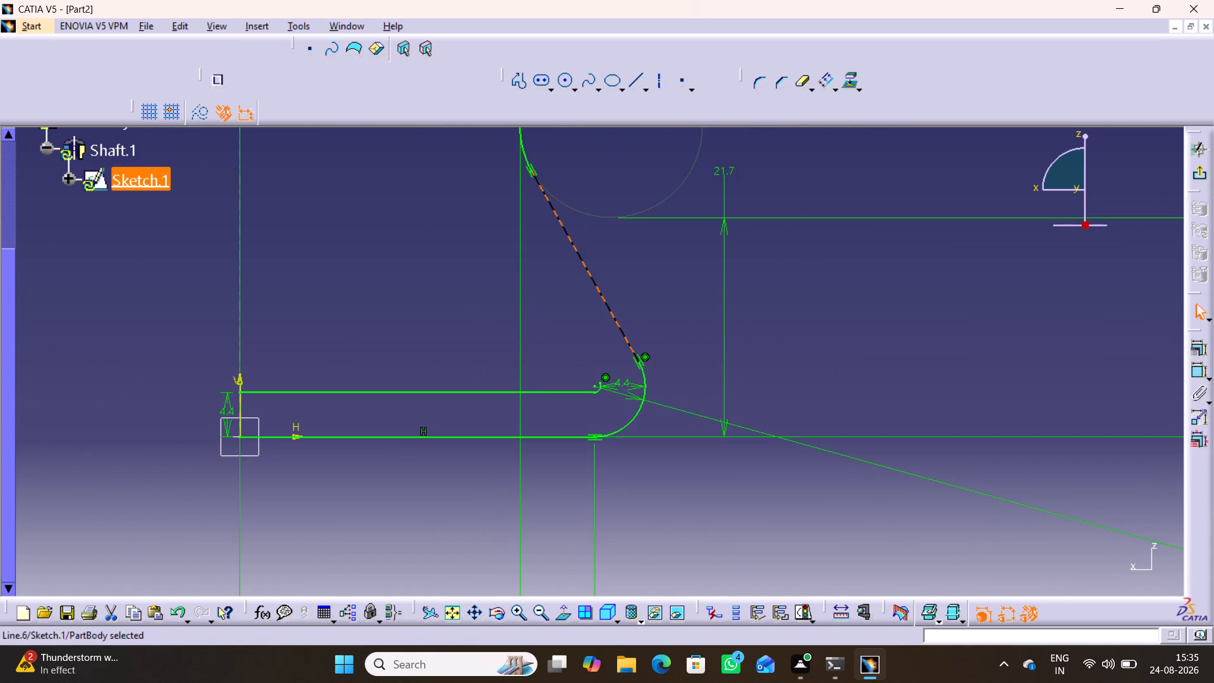
{"action": "left_click", "coordinate": [827, 79]}
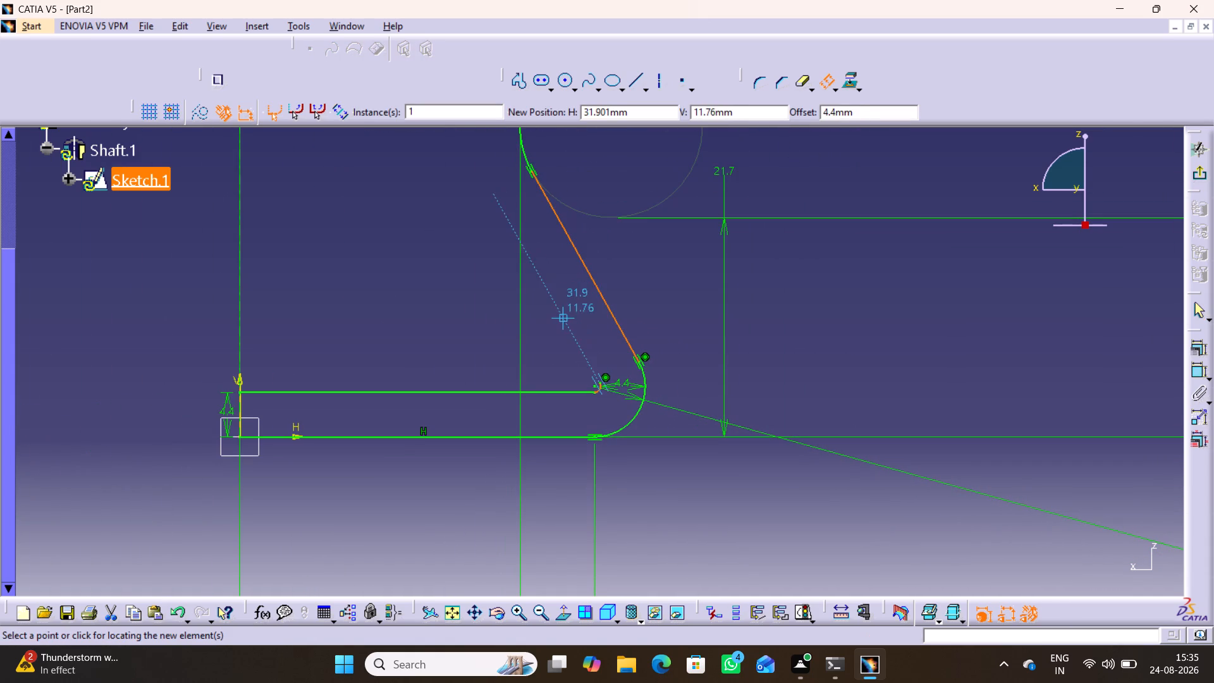
{"action": "key", "text": "Tab"}
{"action": "key", "text": "Tab"}
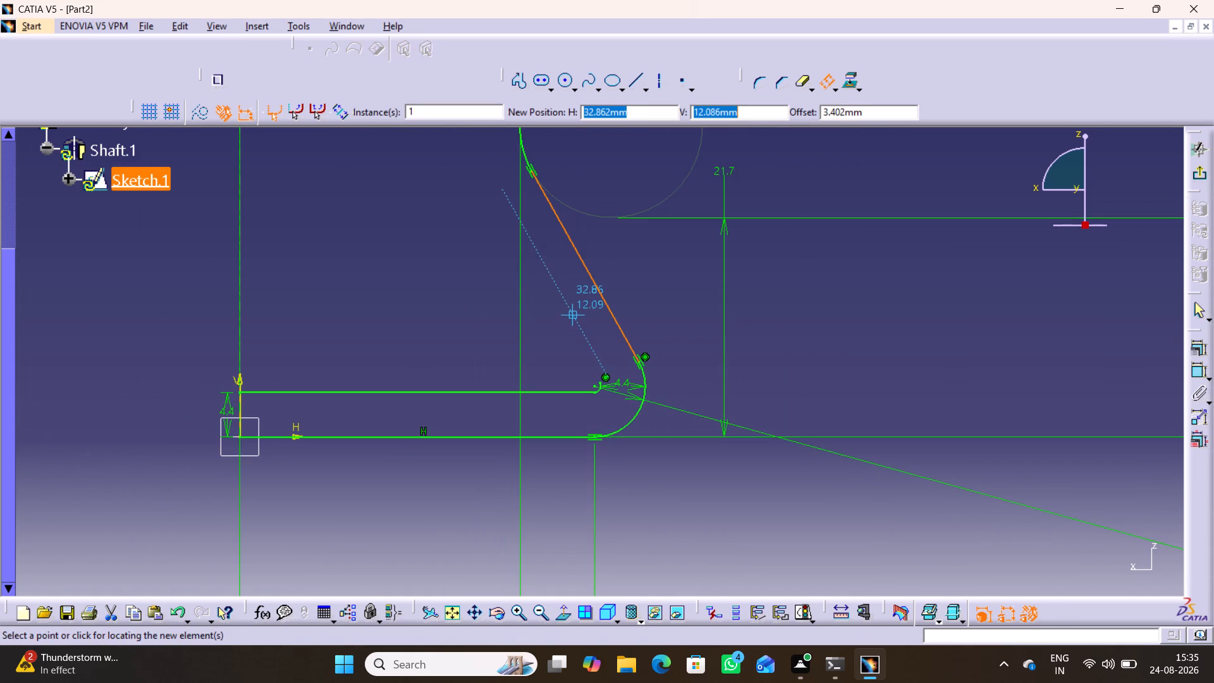
{"action": "key", "text": "Tab"}
{"action": "type", "text": "4.4"}
{"action": "key", "text": "Return"}
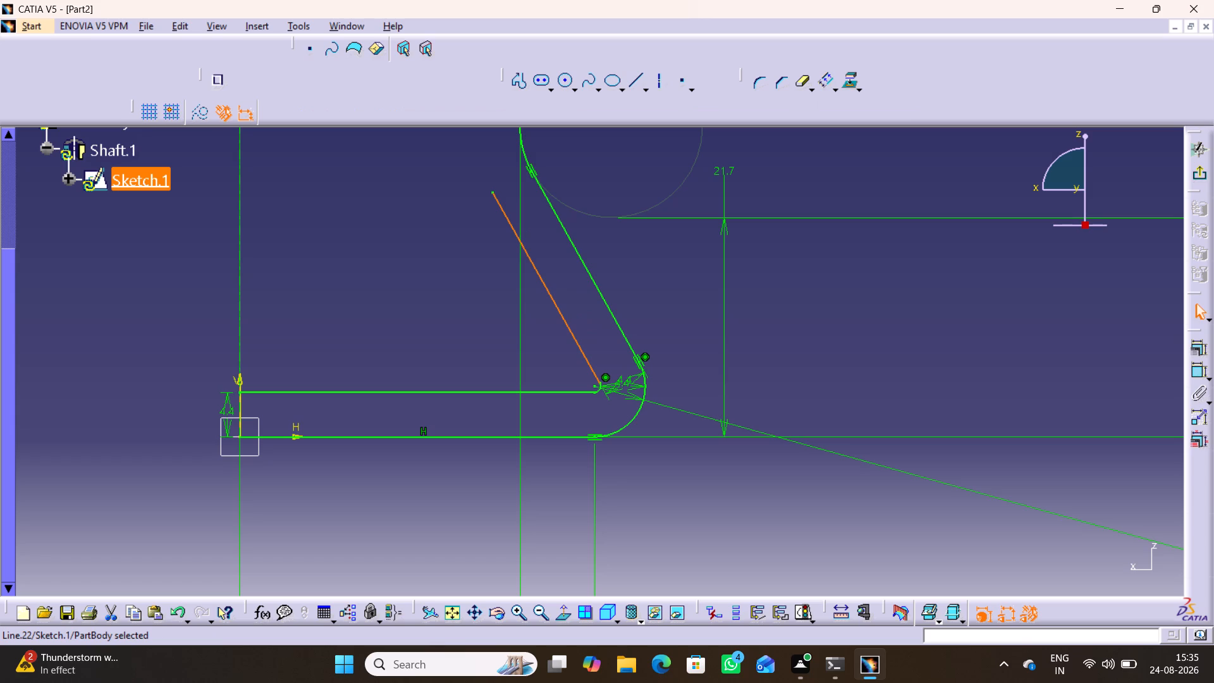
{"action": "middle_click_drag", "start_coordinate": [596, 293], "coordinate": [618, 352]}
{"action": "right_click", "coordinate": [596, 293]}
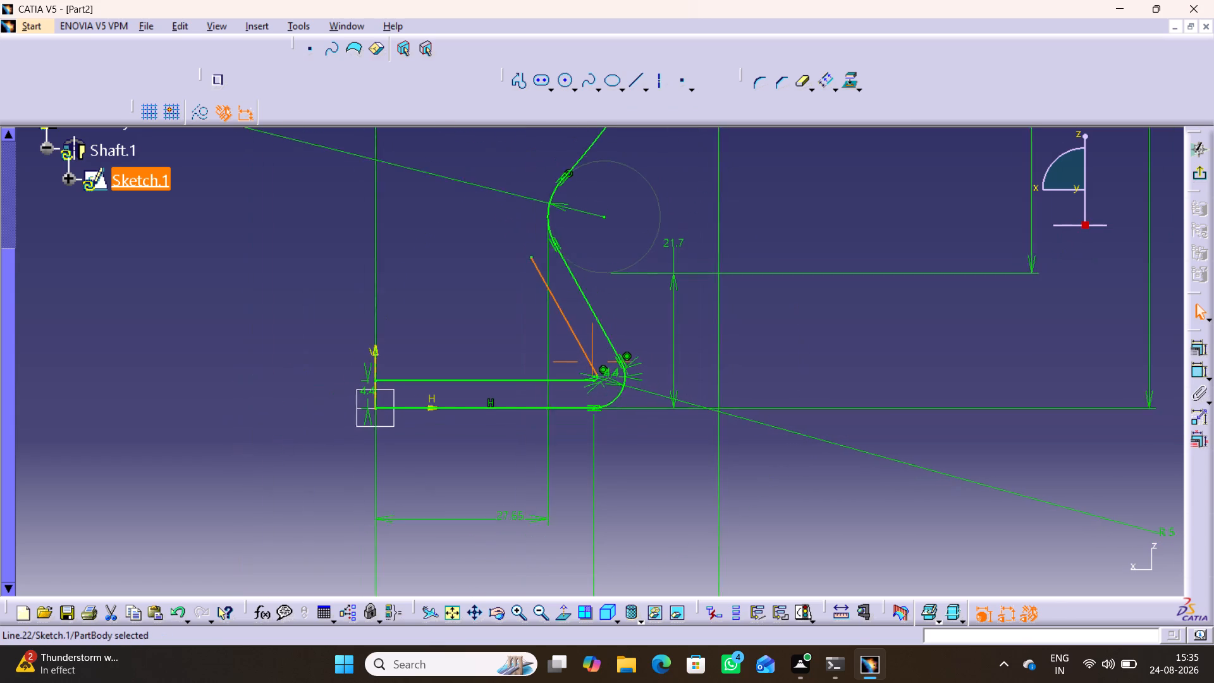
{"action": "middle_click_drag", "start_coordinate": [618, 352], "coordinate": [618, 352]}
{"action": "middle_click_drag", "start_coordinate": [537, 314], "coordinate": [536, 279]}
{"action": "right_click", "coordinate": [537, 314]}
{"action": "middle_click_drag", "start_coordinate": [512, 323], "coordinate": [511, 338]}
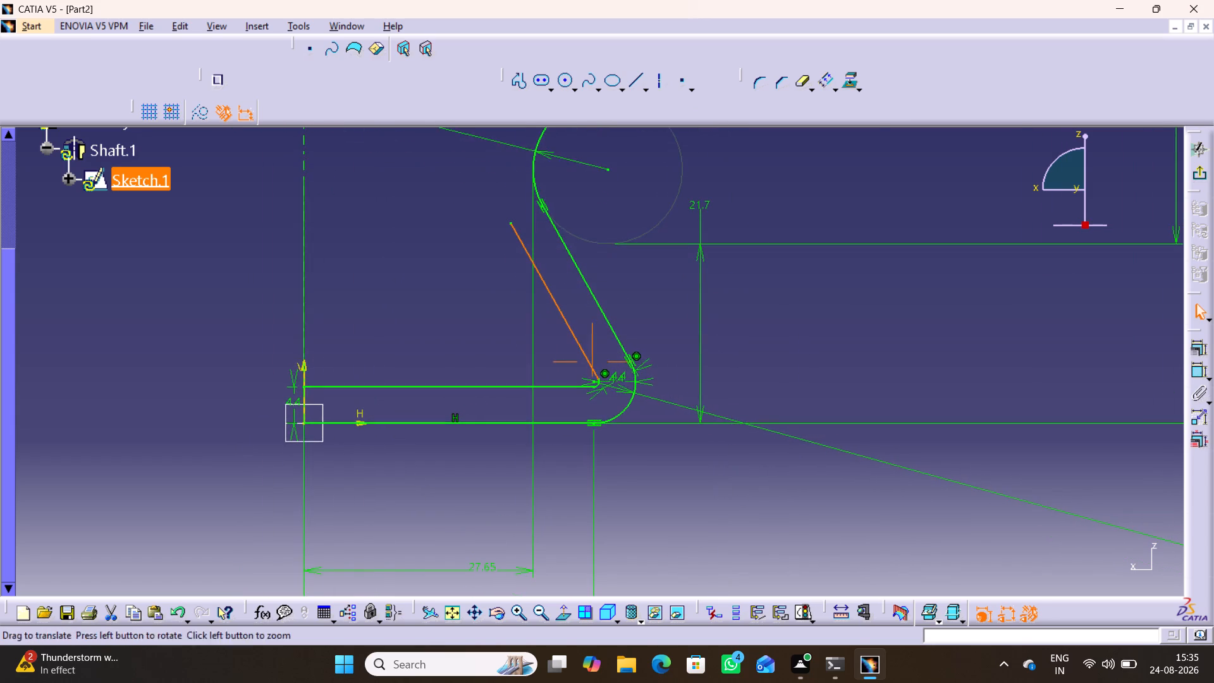
Offset the R 9 waist arc above the slanted foot line 4.4 mm inward, toward the vase axis.
{"action": "middle_click_drag", "start_coordinate": [511, 338], "coordinate": [506, 431]}
{"action": "left_click", "coordinate": [526, 278]}
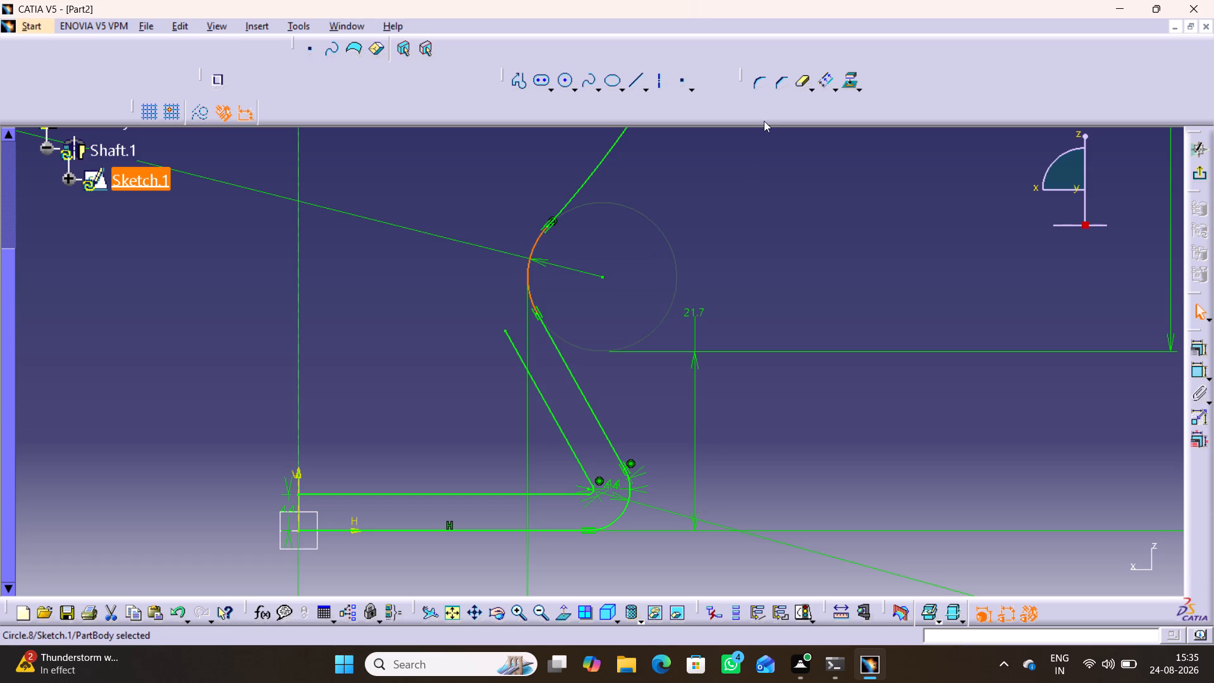
{"action": "left_click", "coordinate": [821, 83]}
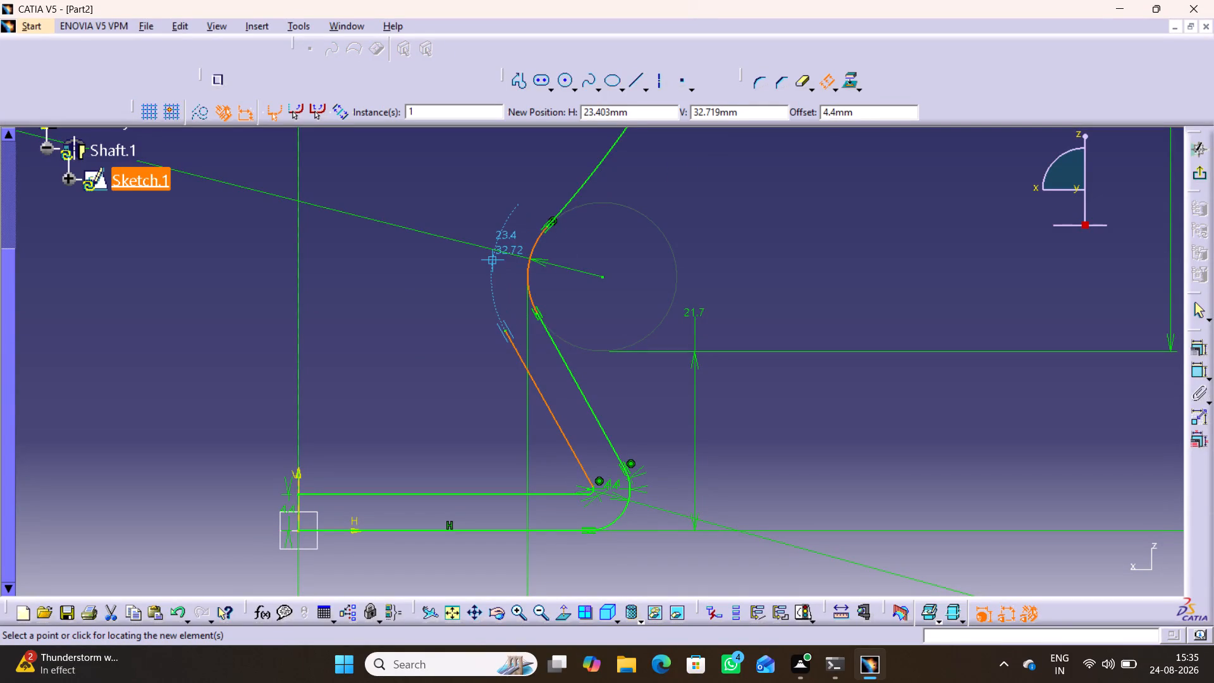
{"action": "key", "text": "Tab"}
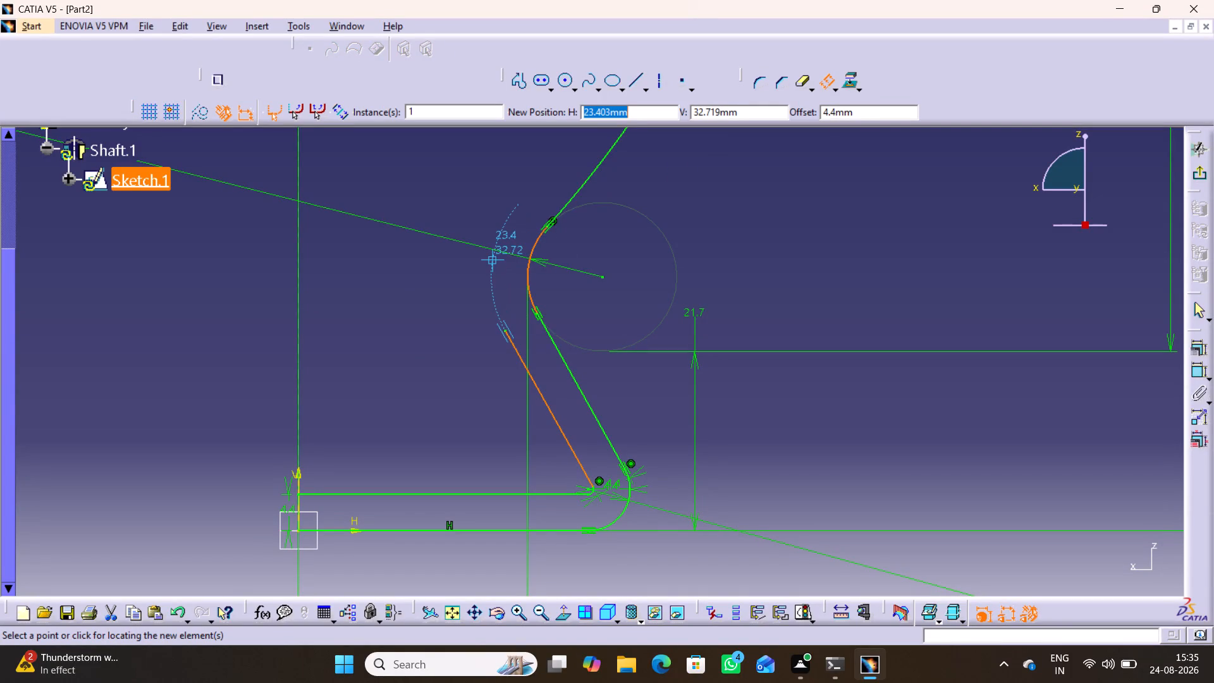
{"action": "key", "text": "Tab"}
{"action": "key", "text": "Tab"}
{"action": "type", "text": "4.4"}
{"action": "key", "text": "Return"}
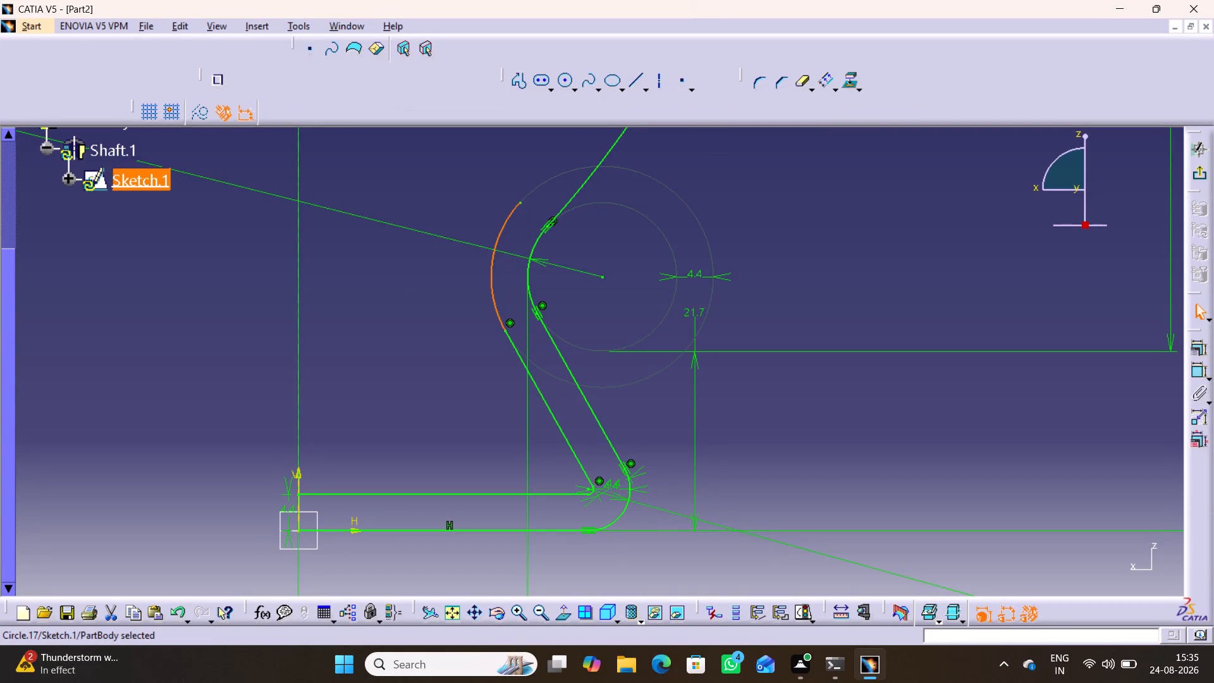
Offset the long R 124.8 body arc above the R 9 waist arc 4.4 mm inward.
{"action": "middle_click_drag", "start_coordinate": [598, 168], "coordinate": [590, 304]}
{"action": "right_click", "coordinate": [581, 243]}
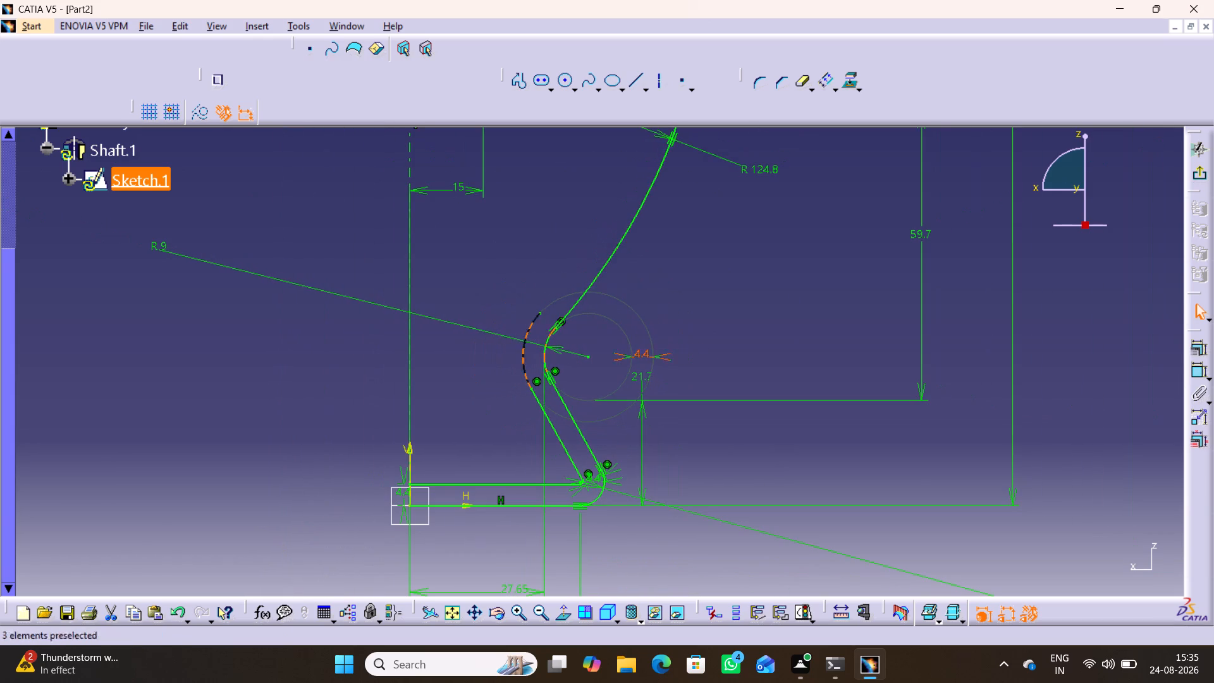
{"action": "left_click", "coordinate": [613, 256]}
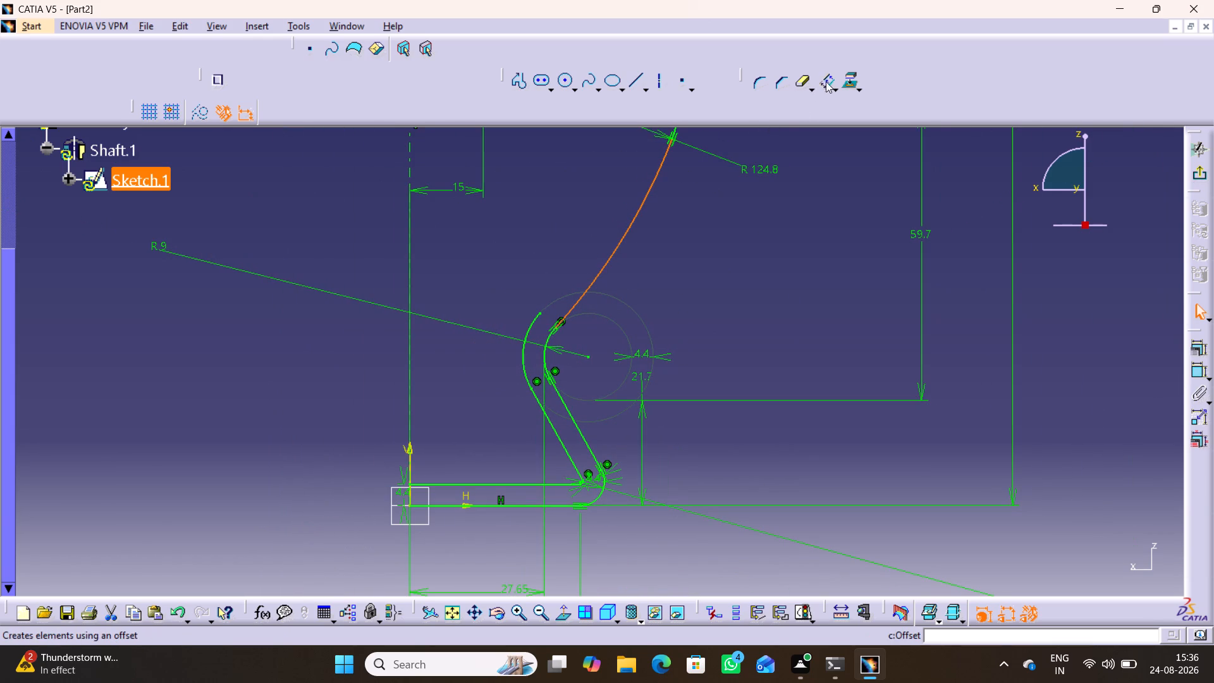
{"action": "left_click", "coordinate": [826, 80]}
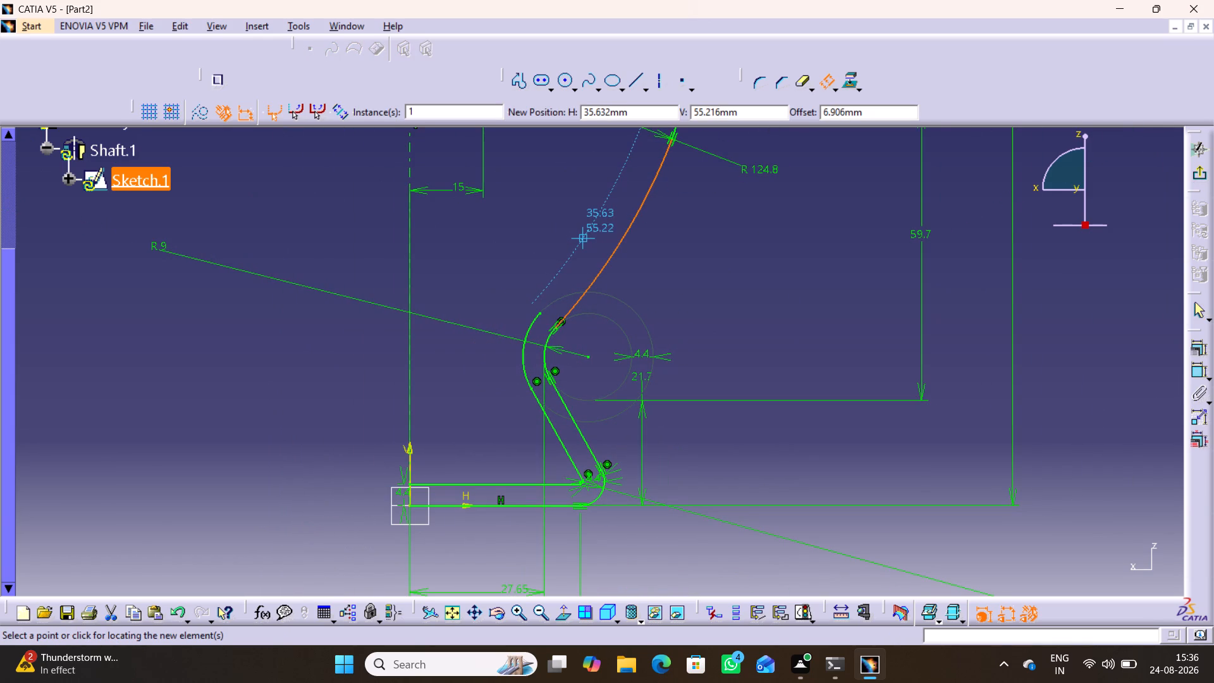
{"action": "key", "text": "Tab"}
{"action": "key", "text": "Tab"}
{"action": "key", "text": "Tab"}
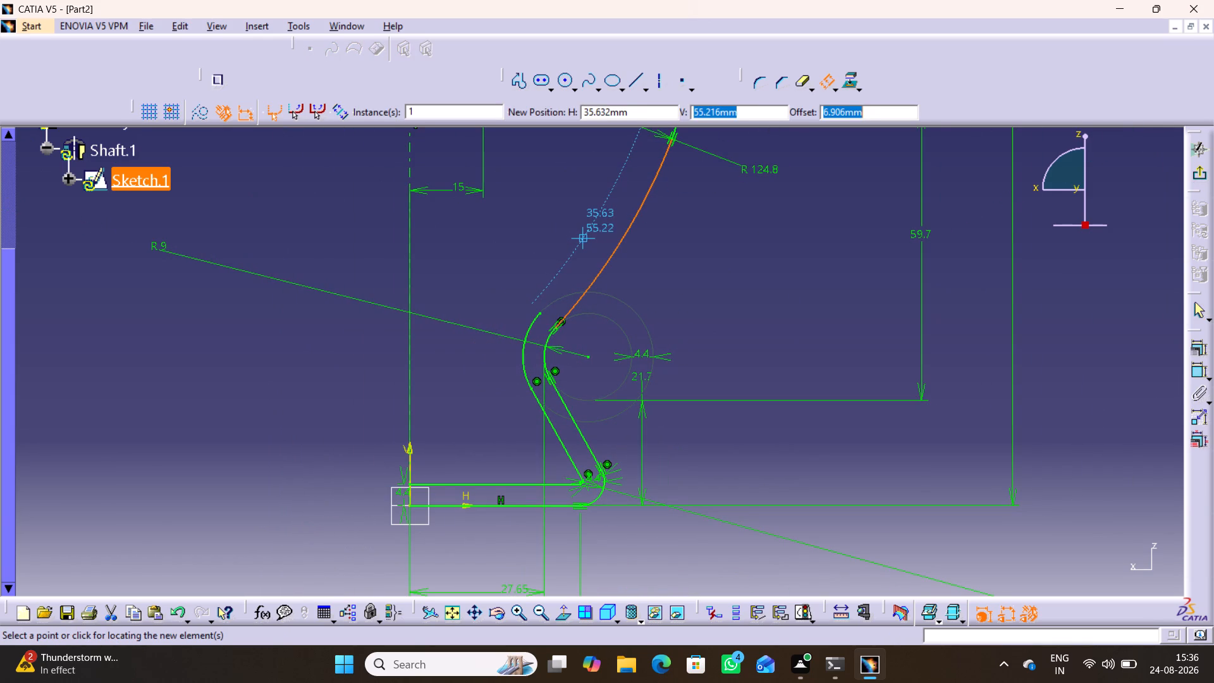
{"action": "type", "text": "4.4"}
{"action": "key", "text": "Return"}
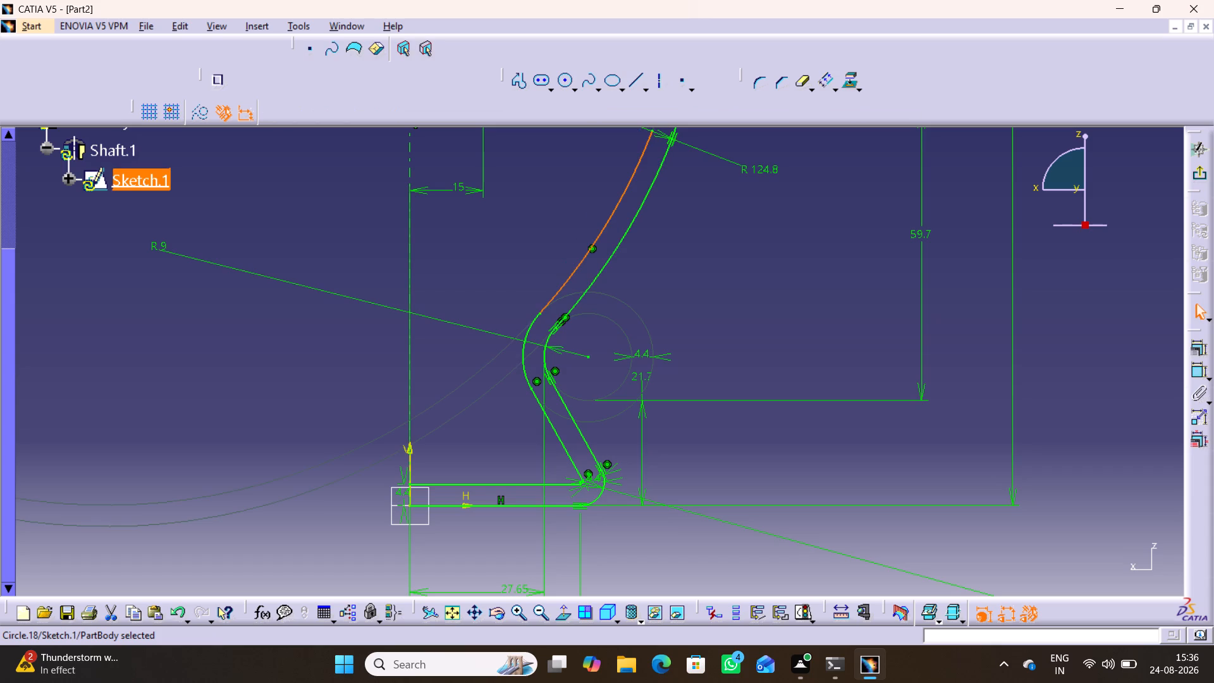
{"action": "left_click", "coordinate": [726, 233]}
Offset the R 16 shoulder arc at the top of the R 124.8 body arc 4.4 mm inward.
{"action": "middle_click_drag", "start_coordinate": [708, 223], "coordinate": [674, 385]}
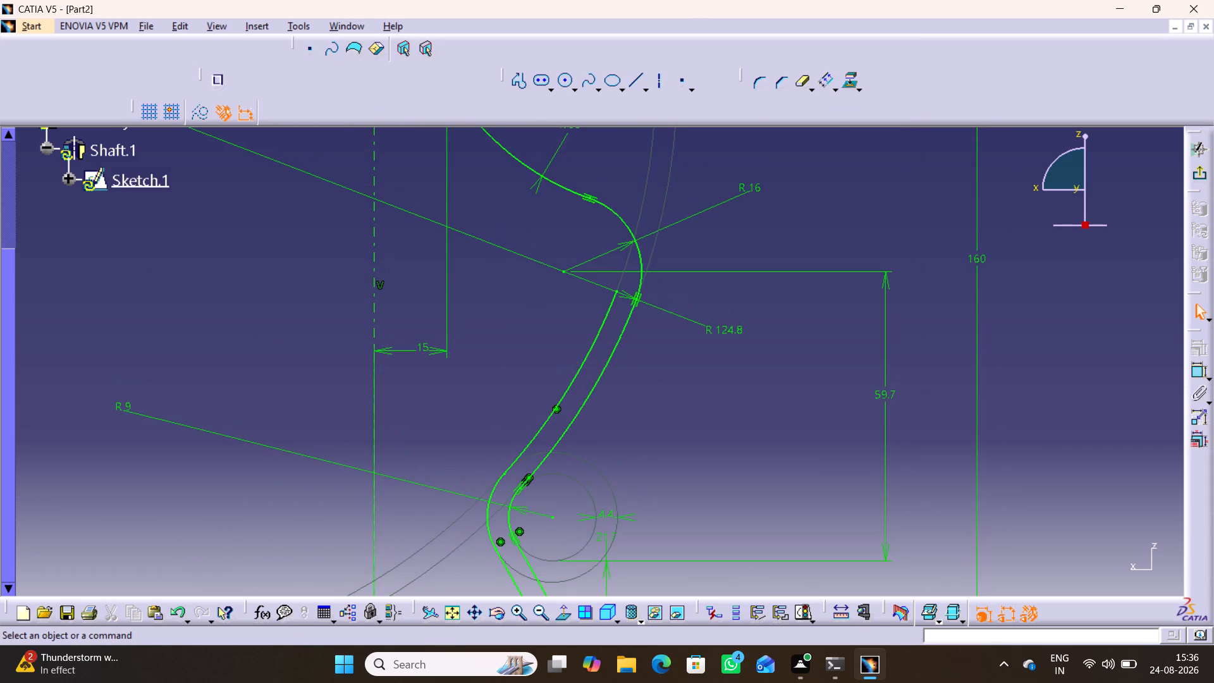
{"action": "left_click", "coordinate": [821, 78]}
{"action": "left_click", "coordinate": [639, 255]}
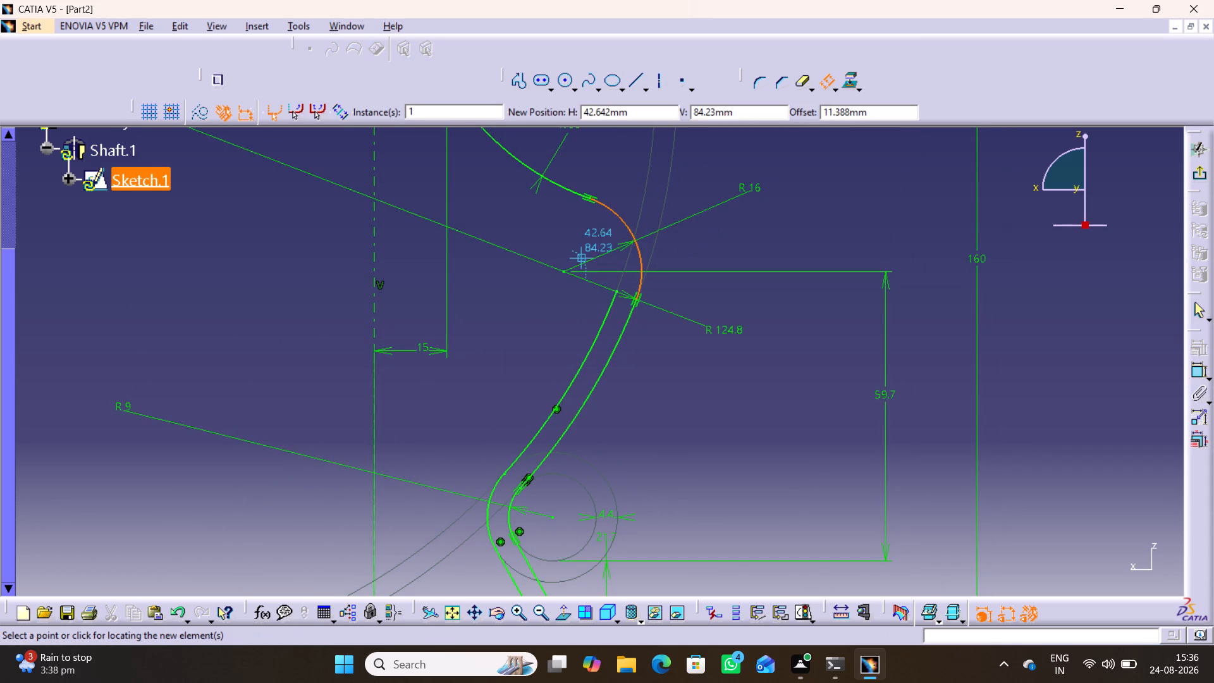
{"action": "key", "text": "Tab"}
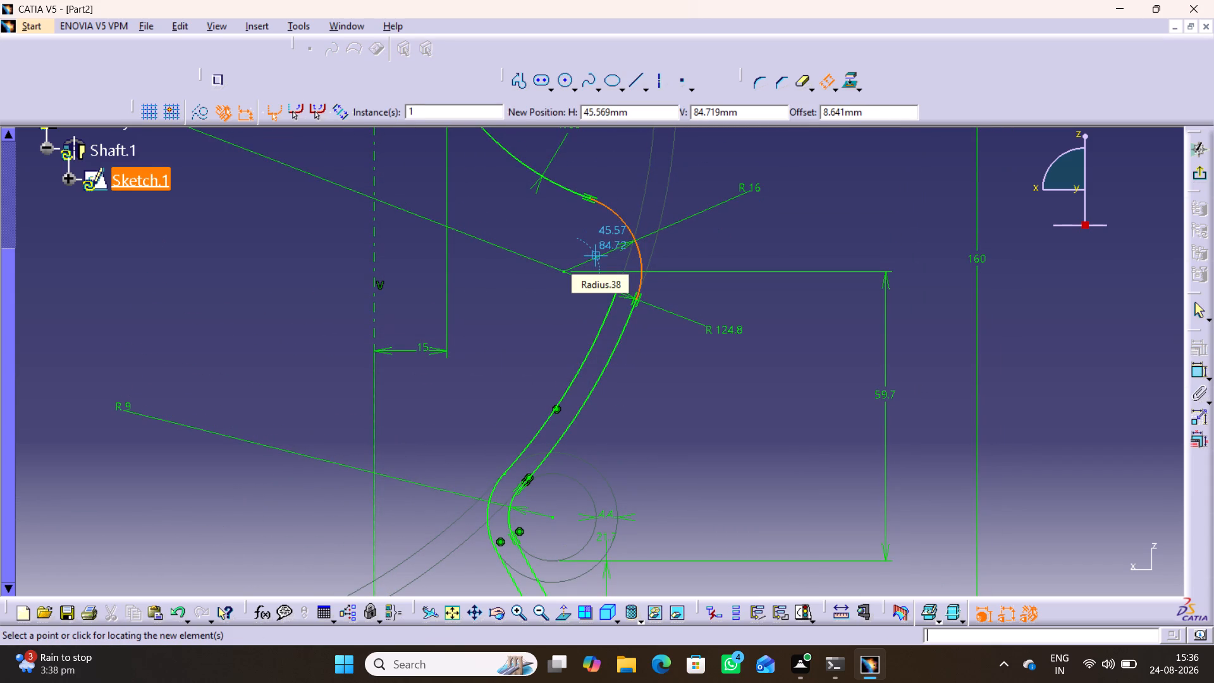
{"action": "key", "text": "Tab"}
{"action": "key", "text": "Tab"}
{"action": "key", "text": "Tab"}
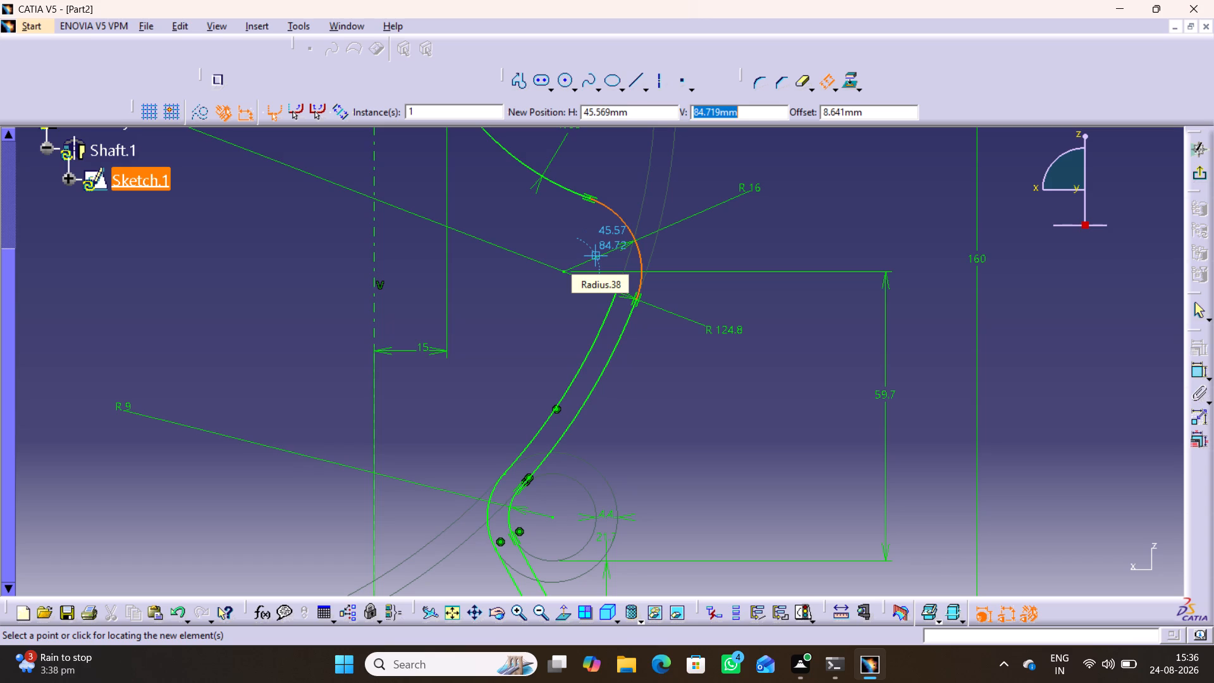
{"action": "key", "text": "Tab"}
{"action": "type", "text": "4.4"}
{"action": "key", "text": "Return"}
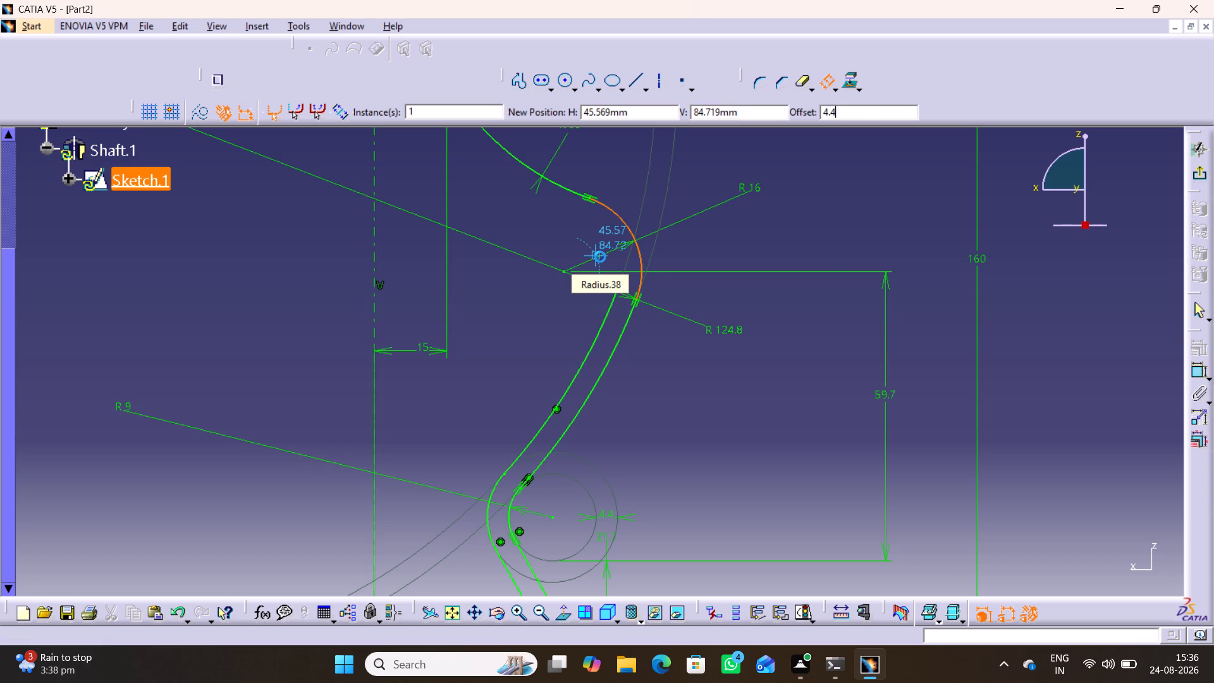
Offset the R 55 arc running from the R 16 shoulder up to the neck 4.4 mm inward.
{"action": "left_click", "coordinate": [565, 187]}
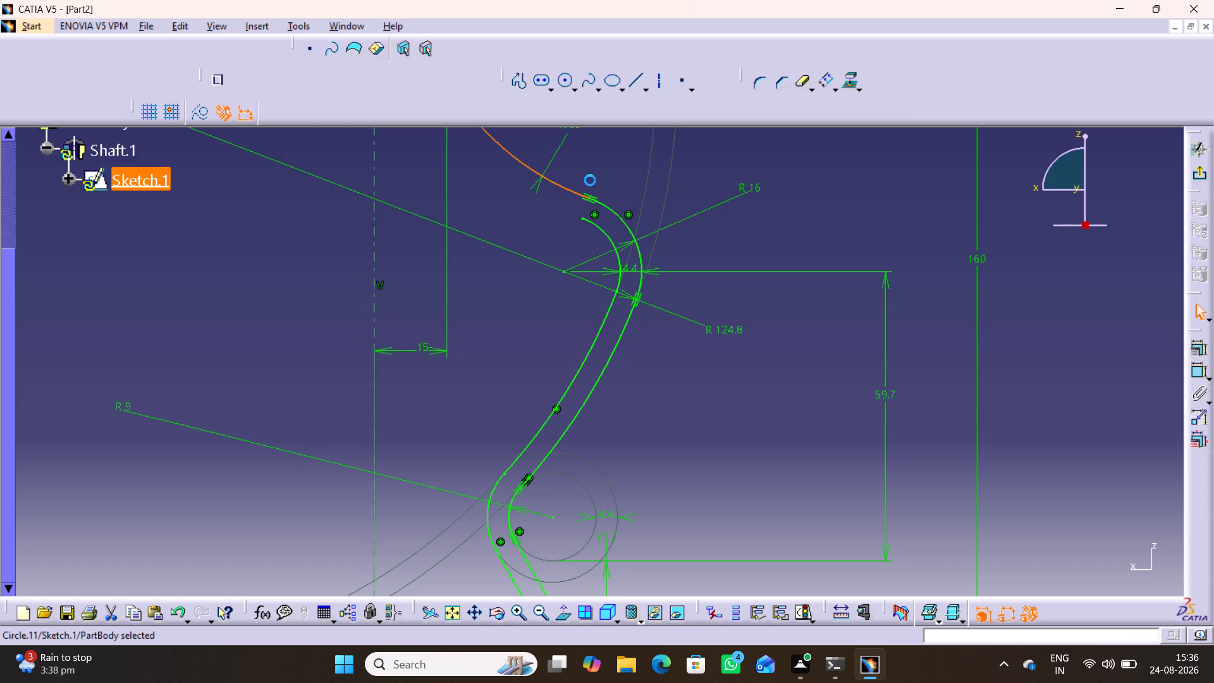
{"action": "left_click", "coordinate": [827, 74]}
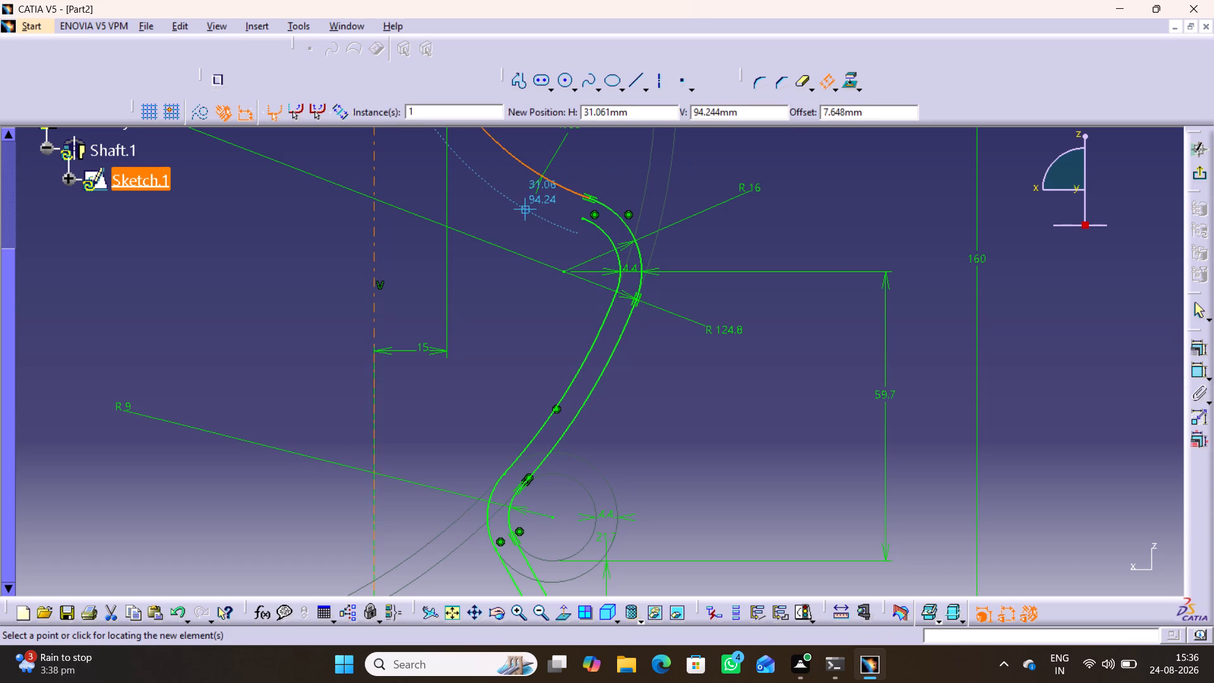
{"action": "key", "text": "Tab"}
{"action": "key", "text": "Tab"}
{"action": "key", "text": "Tab"}
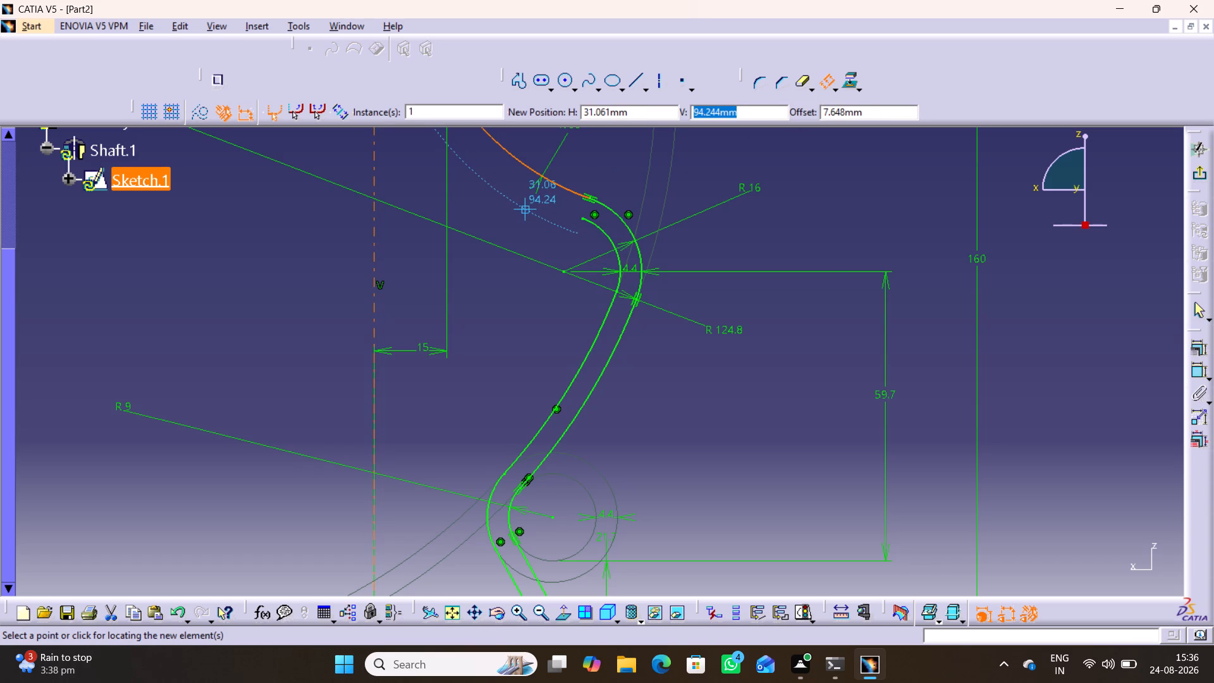
{"action": "type", "text": "4.4"}
{"action": "key", "text": "Return"}
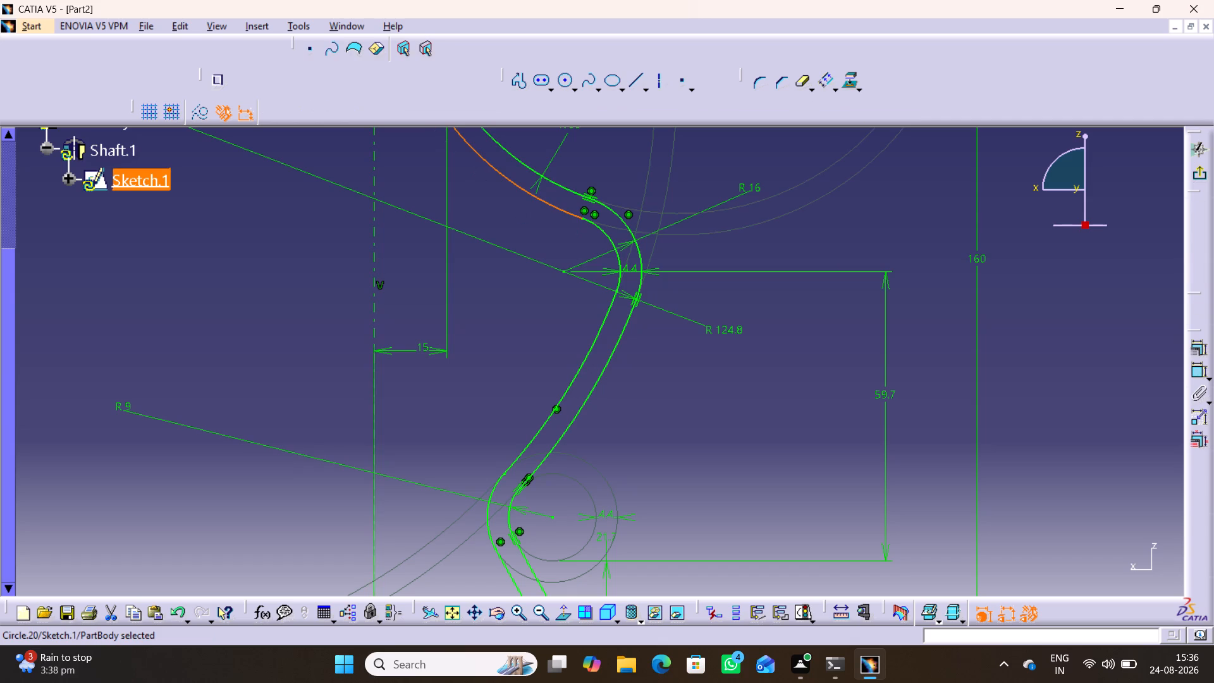
{"action": "left_click", "coordinate": [533, 216]}
Offset the lower R 12 neck arc, between the R 55 arc and the vertical neck line, 4.4 mm inward.
{"action": "middle_click_drag", "start_coordinate": [506, 226], "coordinate": [525, 288]}
{"action": "right_click", "coordinate": [508, 228]}
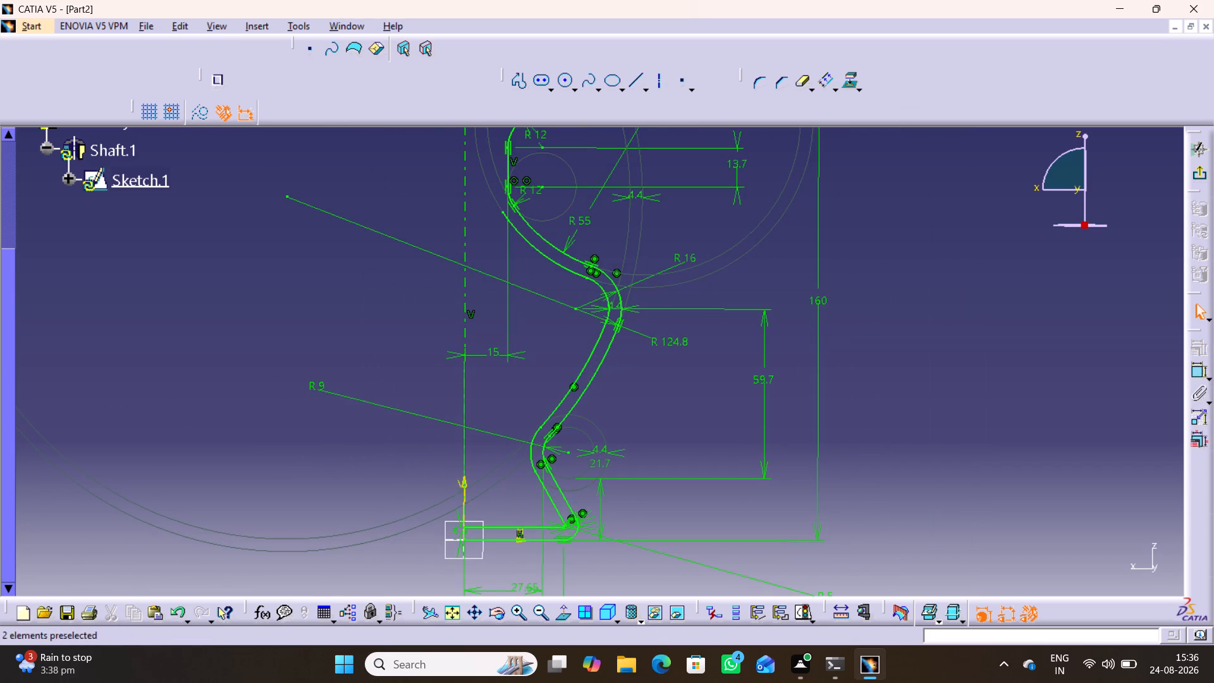
{"action": "middle_click_drag", "start_coordinate": [505, 264], "coordinate": [501, 203]}
{"action": "right_click", "coordinate": [505, 264]}
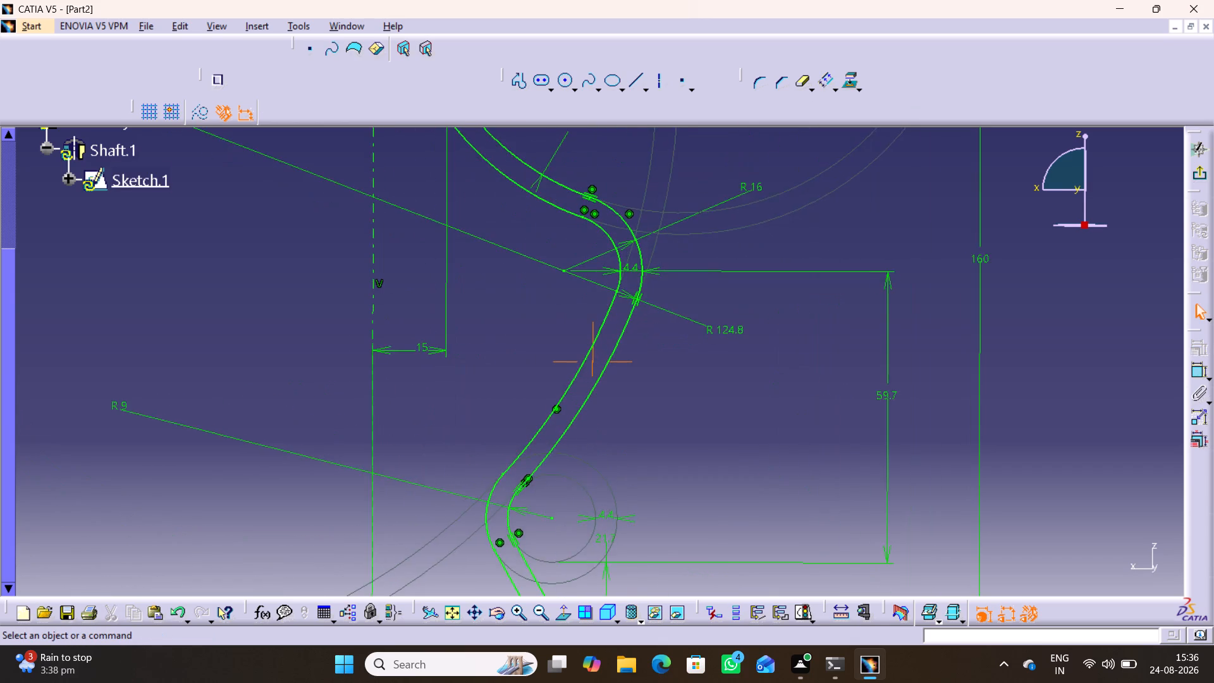
{"action": "middle_click_drag", "start_coordinate": [516, 230], "coordinate": [610, 450]}
{"action": "middle_click_drag", "start_coordinate": [502, 391], "coordinate": [500, 345]}
{"action": "right_click", "coordinate": [502, 391]}
{"action": "middle_click_drag", "start_coordinate": [494, 372], "coordinate": [483, 415]}
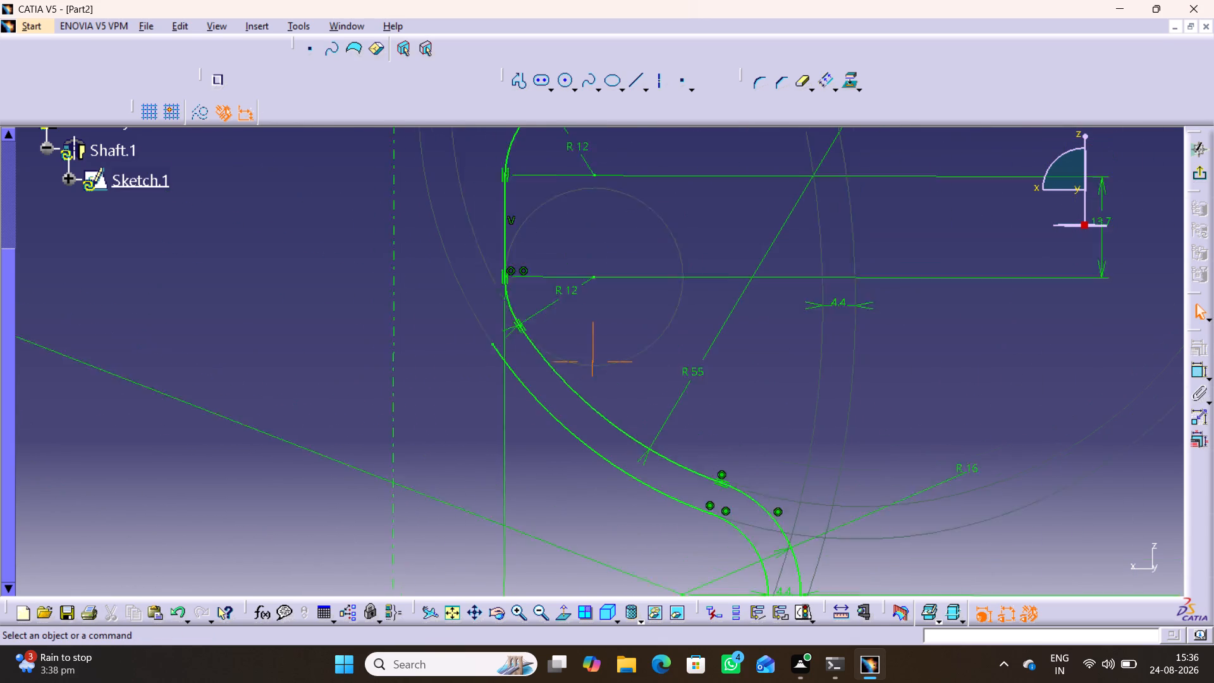
{"action": "middle_click_drag", "start_coordinate": [483, 415], "coordinate": [469, 431]}
{"action": "left_click", "coordinate": [494, 326]}
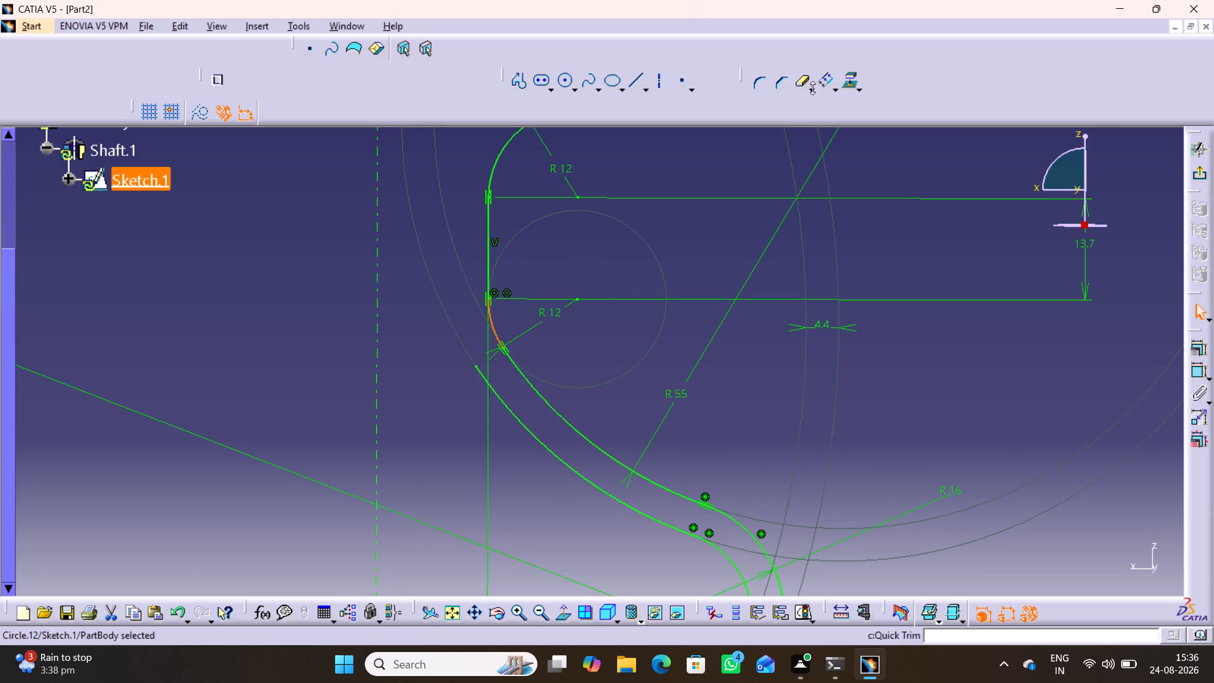
{"action": "left_click", "coordinate": [826, 80]}
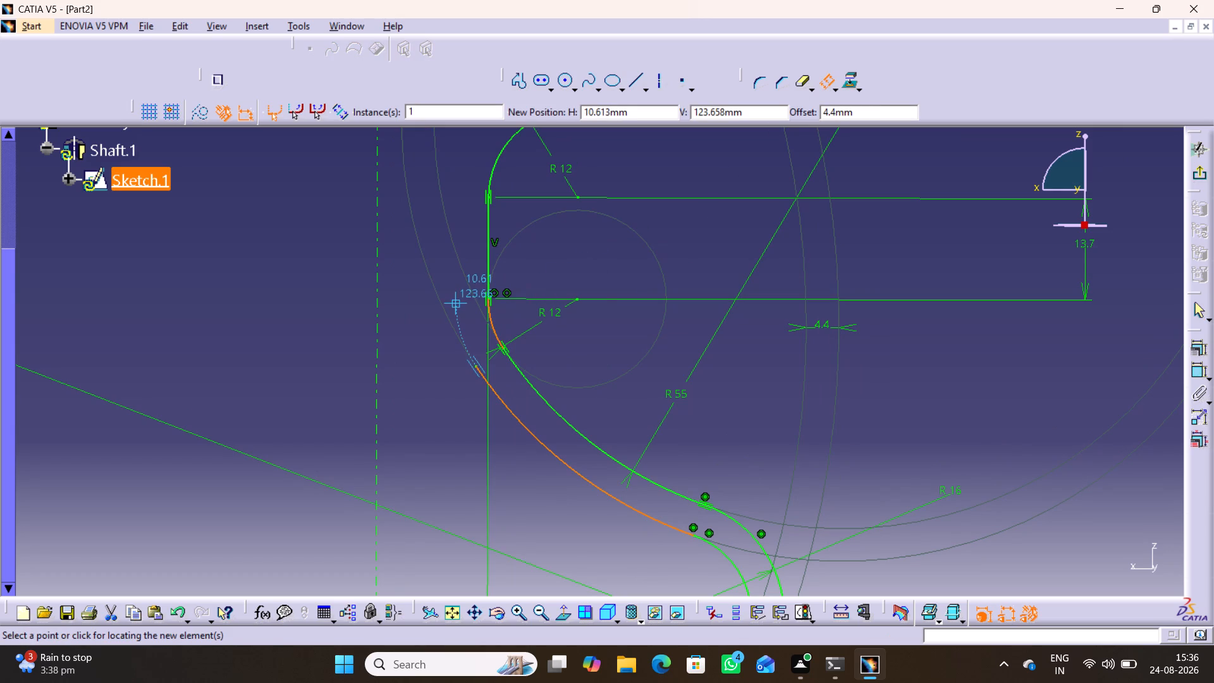
{"action": "key", "text": "Tab"}
{"action": "key", "text": "Tab"}
{"action": "key", "text": "Tab"}
{"action": "type", "text": "4."}
{"action": "key", "text": "4"}
{"action": "key", "text": "Return"}
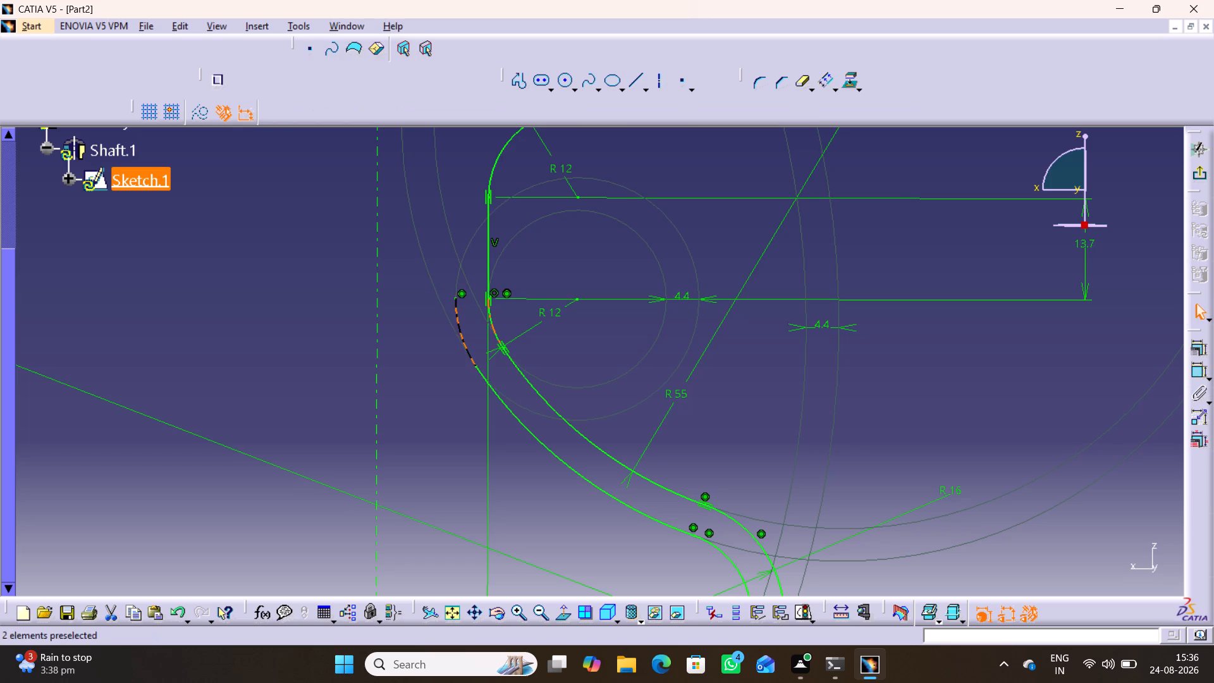
Offset the vertical neck line between the two R 12 arcs 4.4 mm inward, toward the axis.
{"action": "left_click", "coordinate": [491, 246]}
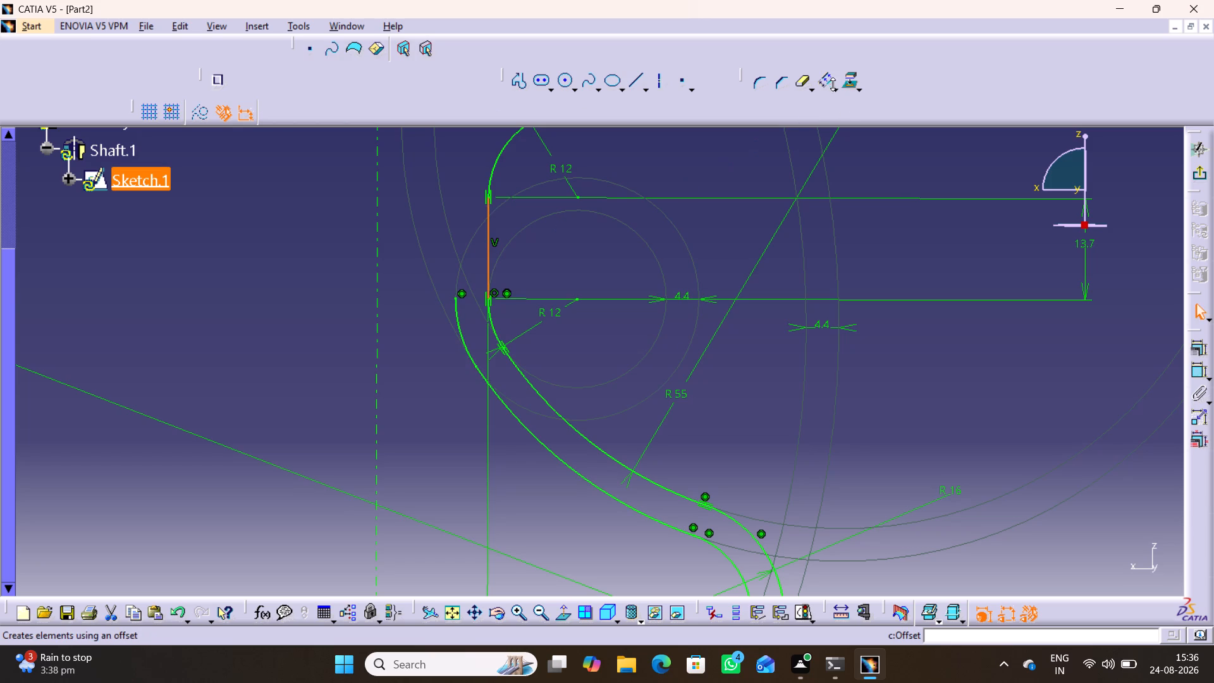
{"action": "left_click", "coordinate": [831, 79]}
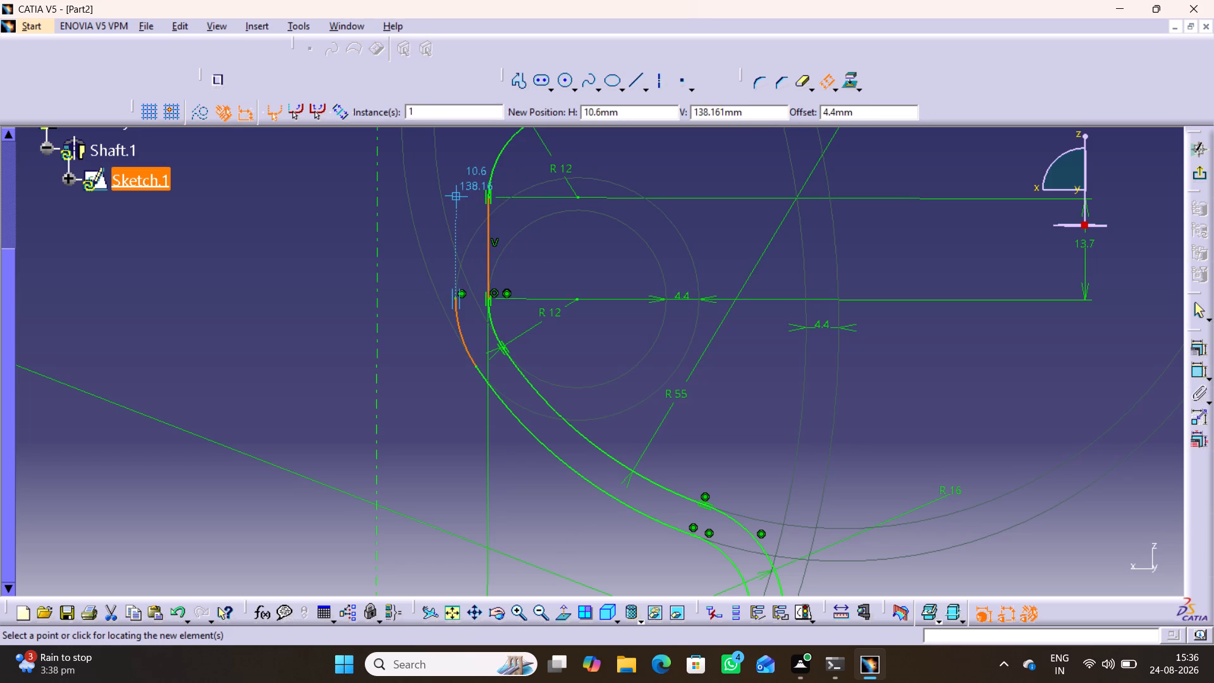
{"action": "key", "text": "Tab"}
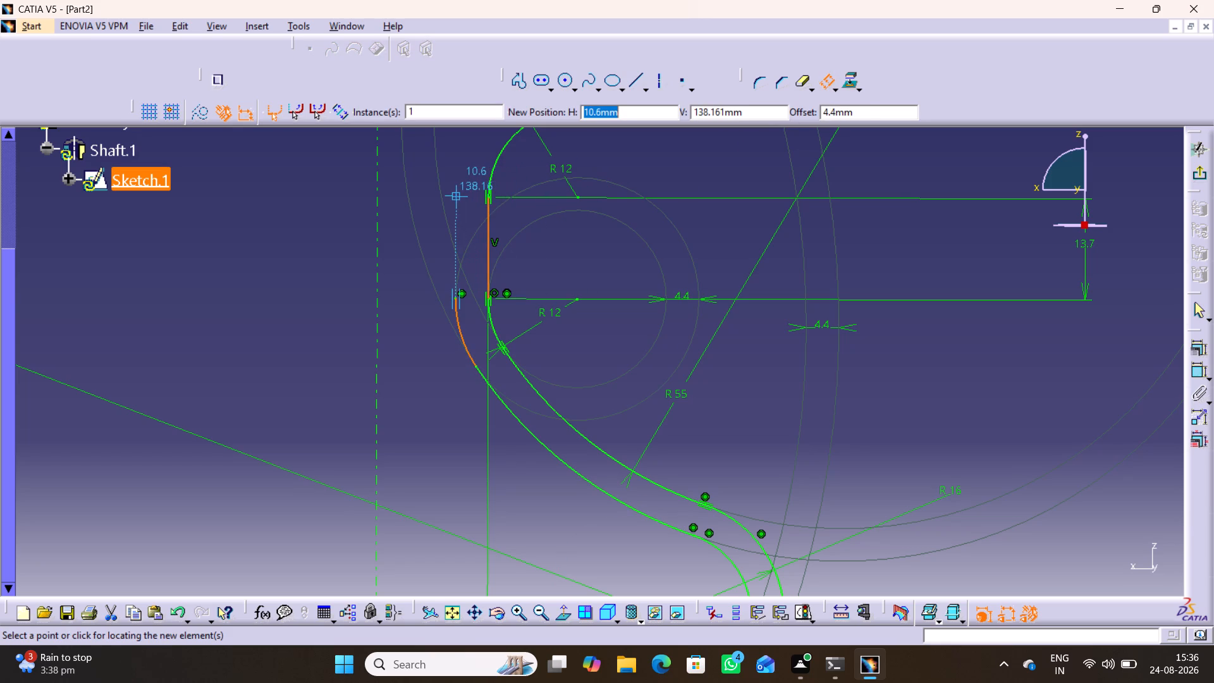
{"action": "key", "text": "Tab"}
{"action": "key", "text": "Tab"}
{"action": "type", "text": "4.4"}
{"action": "key", "text": "Return"}
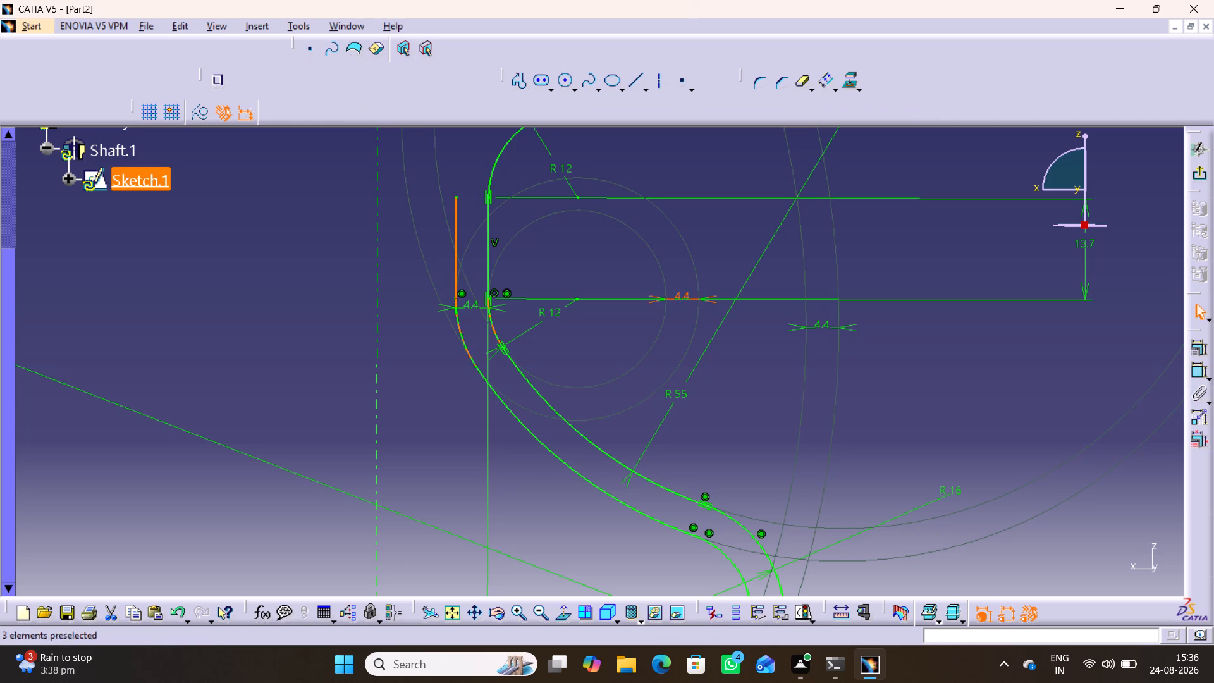
Offset the upper R 12 neck arc leading to the rim 4.4 mm inward, continuing from the offset vertical line.
{"action": "left_click", "coordinate": [498, 161]}
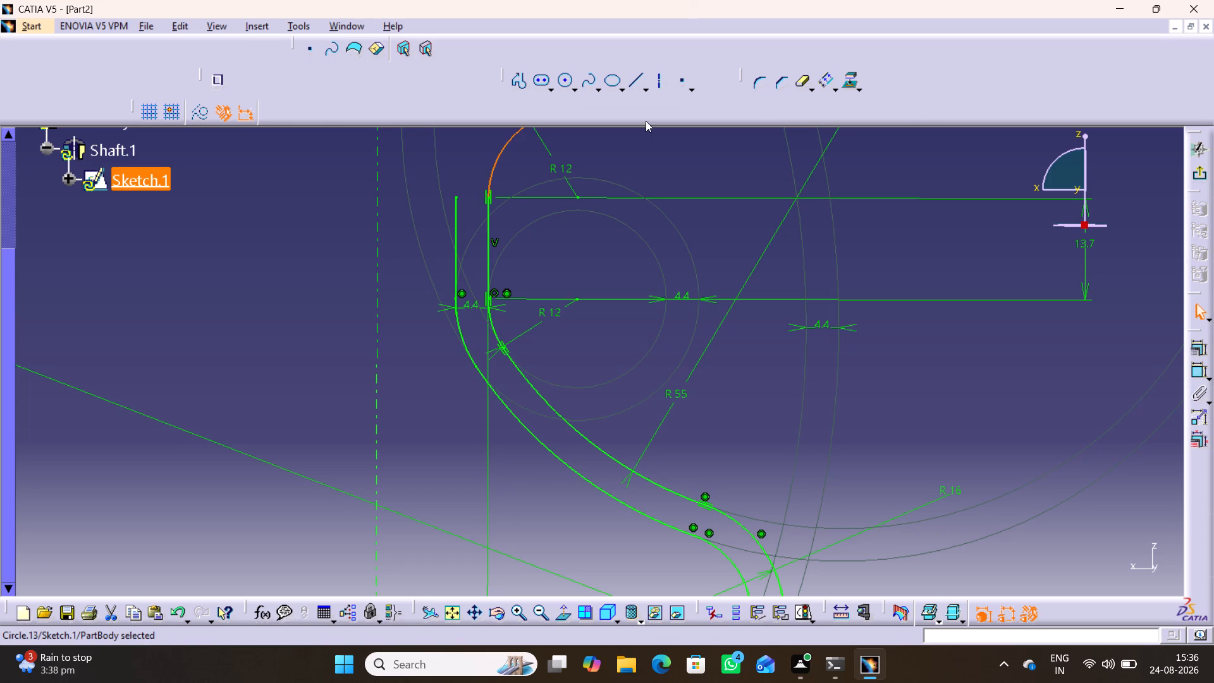
{"action": "left_click", "coordinate": [825, 73]}
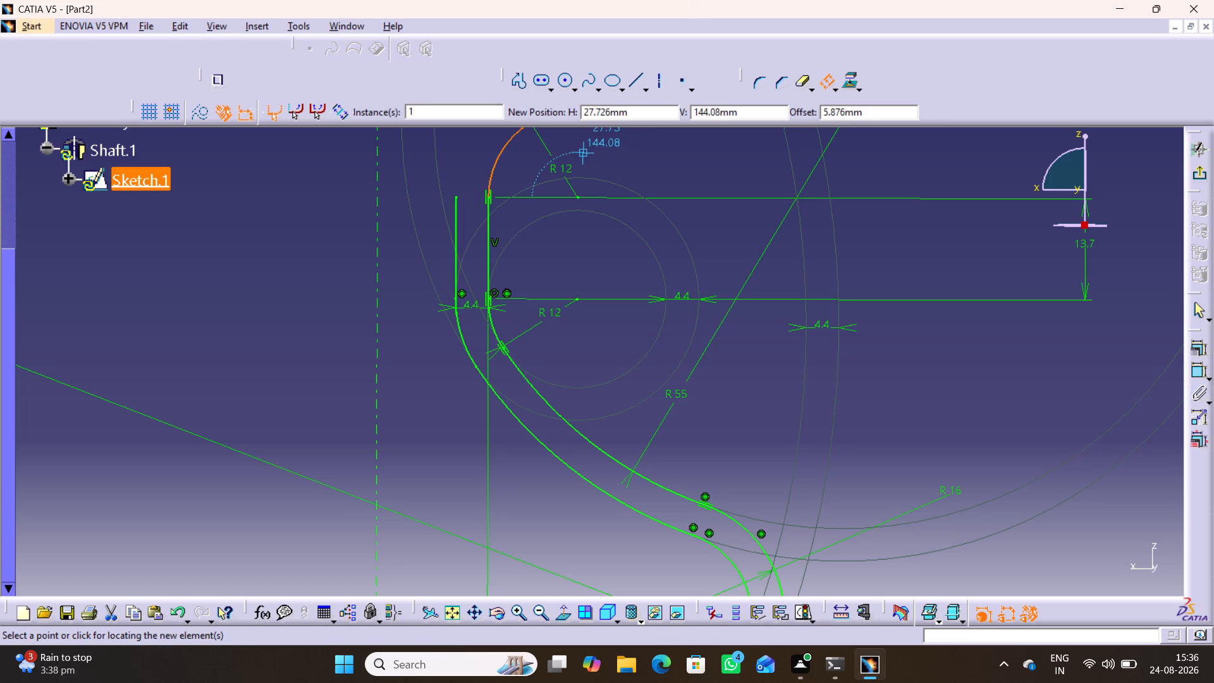
{"action": "left_click", "coordinate": [466, 154]}
{"action": "middle_click_drag", "start_coordinate": [592, 145], "coordinate": [537, 271]}
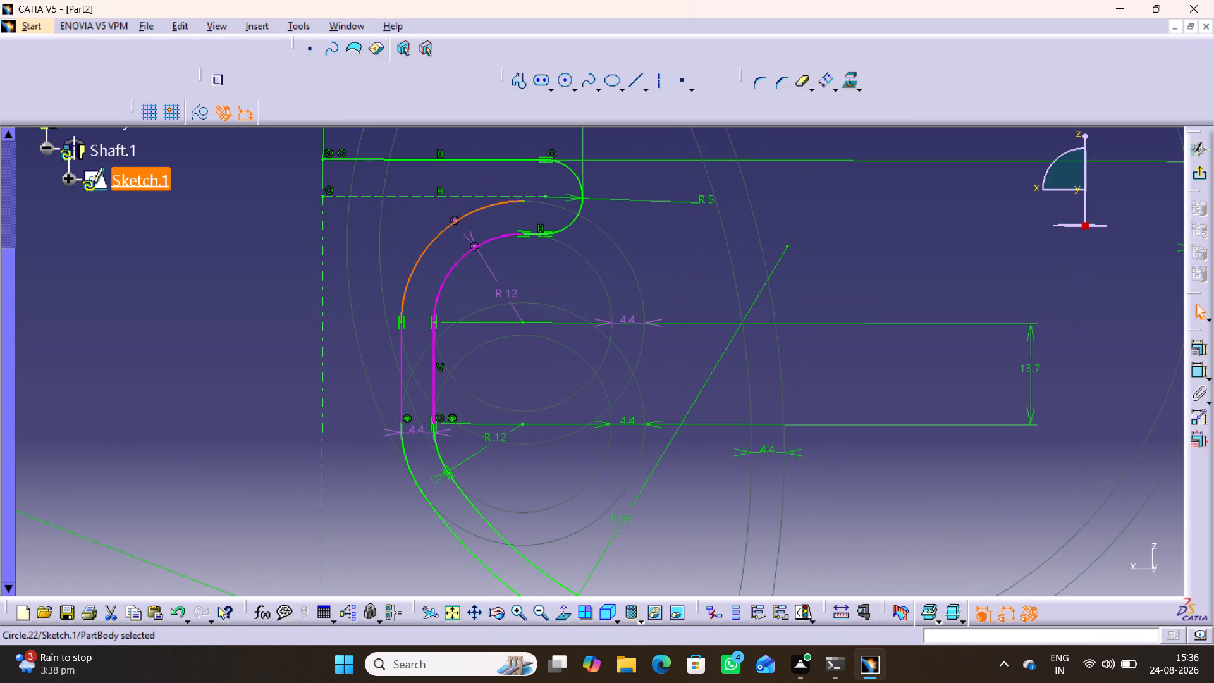
{"action": "left_click", "coordinate": [613, 228]}
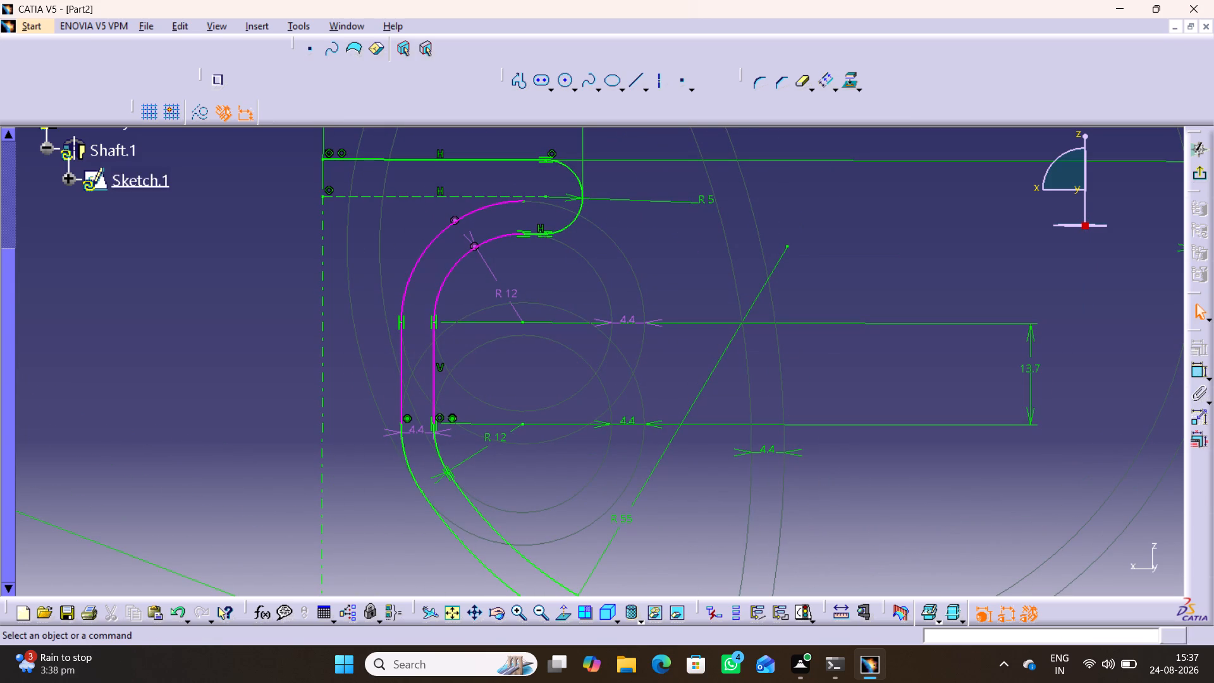
Undo the last offset of the upper R 12 neck arc.
{"action": "left_click", "coordinate": [176, 611]}
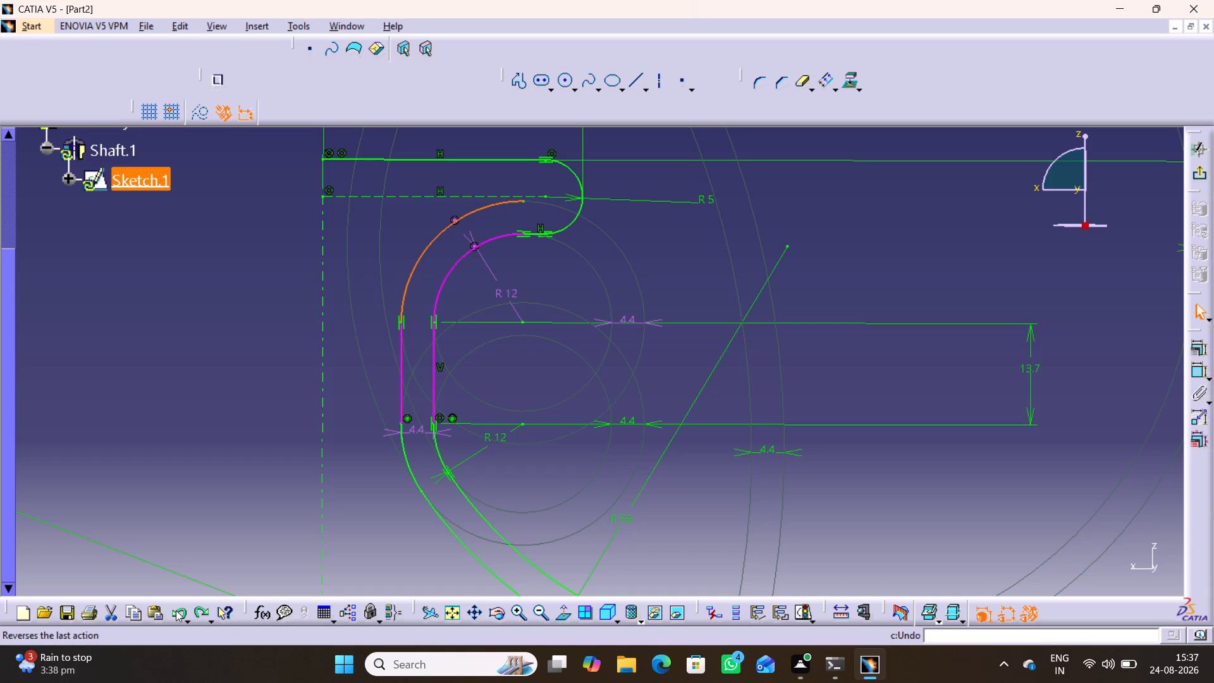
{"action": "left_click", "coordinate": [184, 612]}
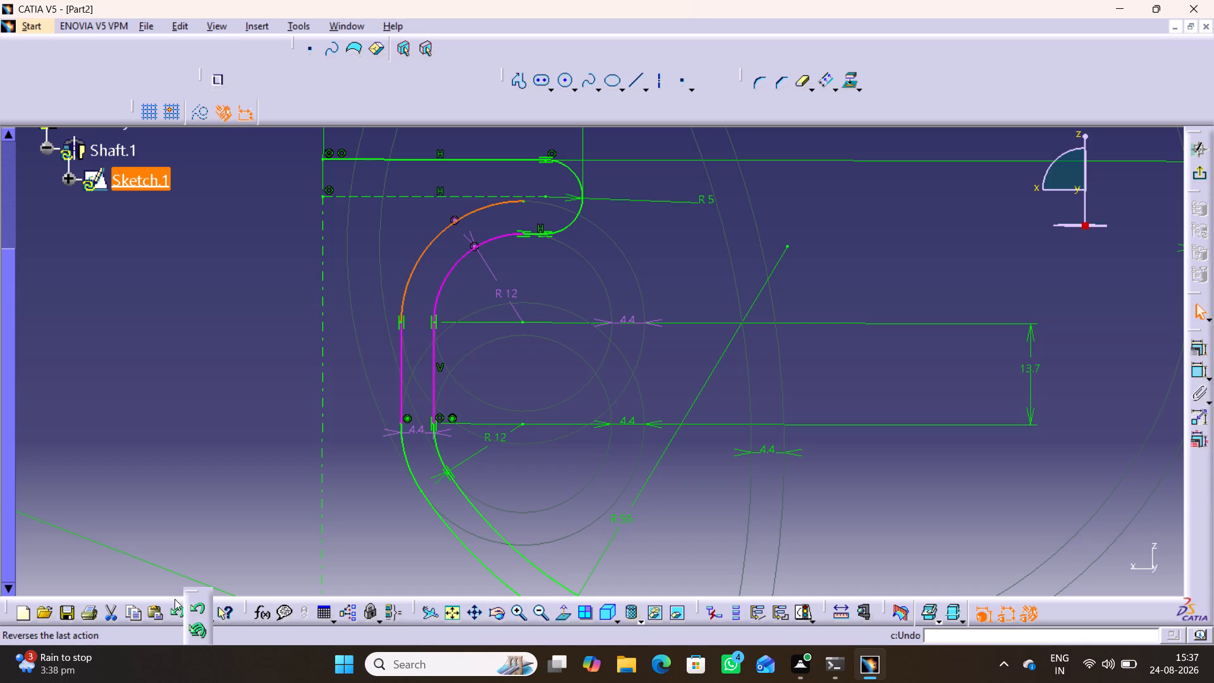
{"action": "left_click", "coordinate": [192, 543]}
{"action": "left_click", "coordinate": [173, 613]}
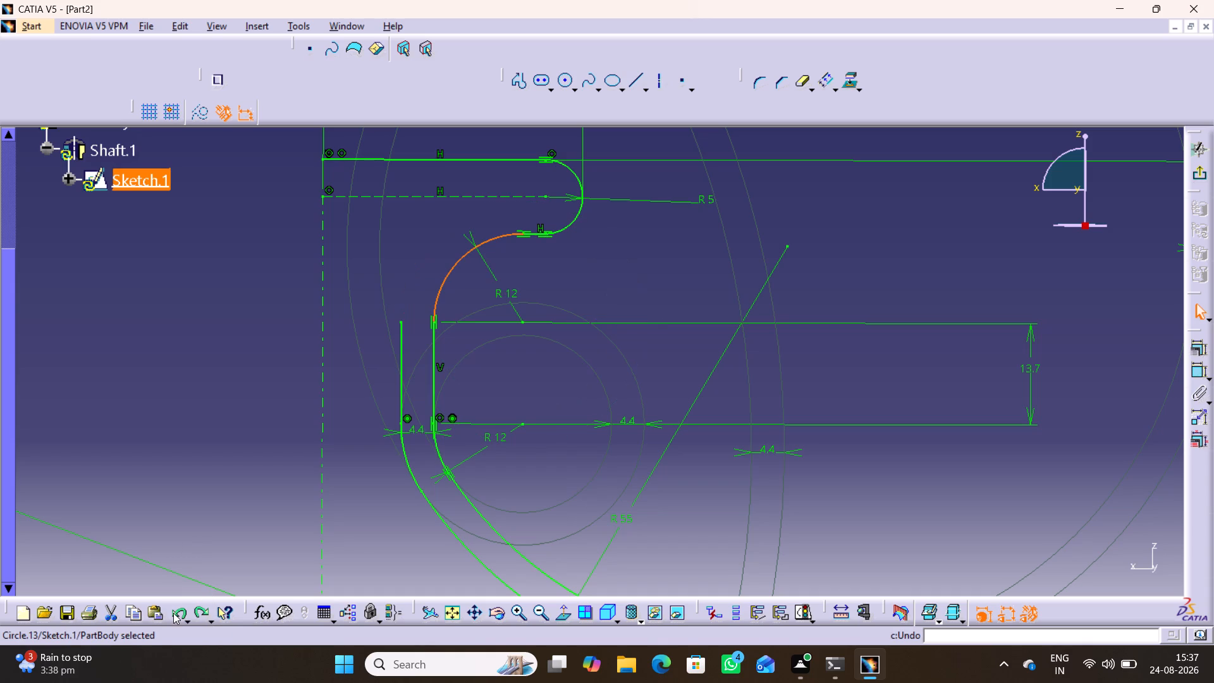
{"action": "left_click", "coordinate": [209, 384]}
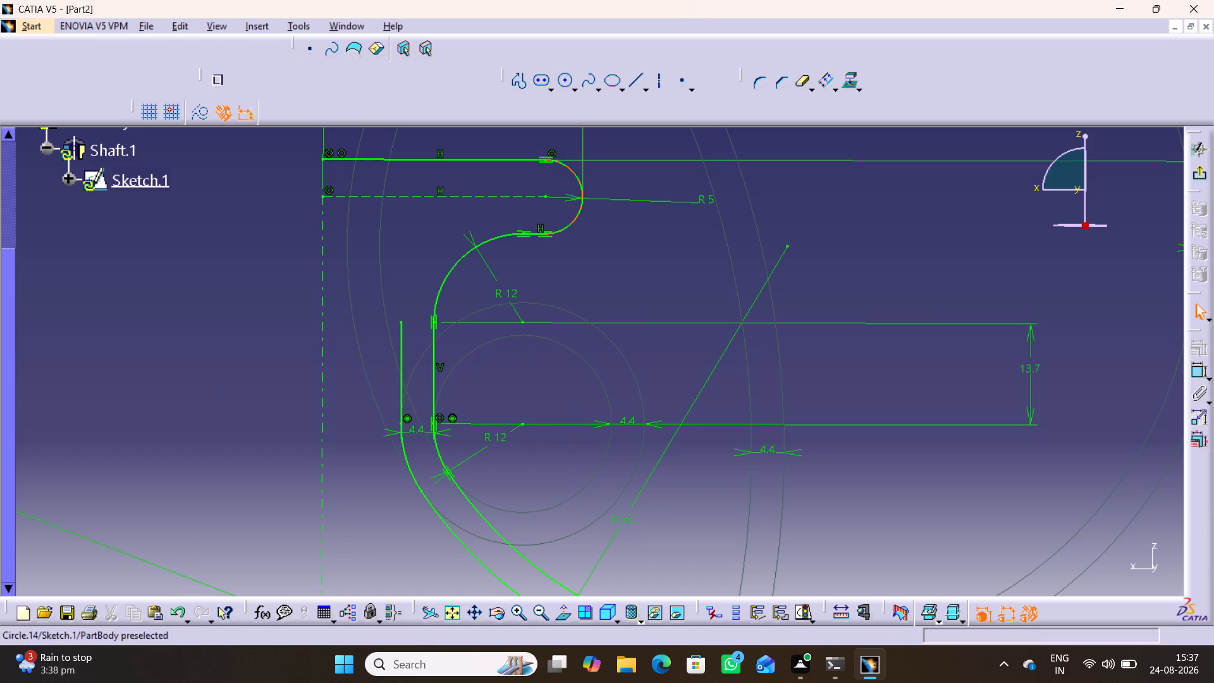
Offset the upper R 12 neck arc 4.4 mm inward again, continuing from the offset vertical neck line.
{"action": "left_click", "coordinate": [828, 75]}
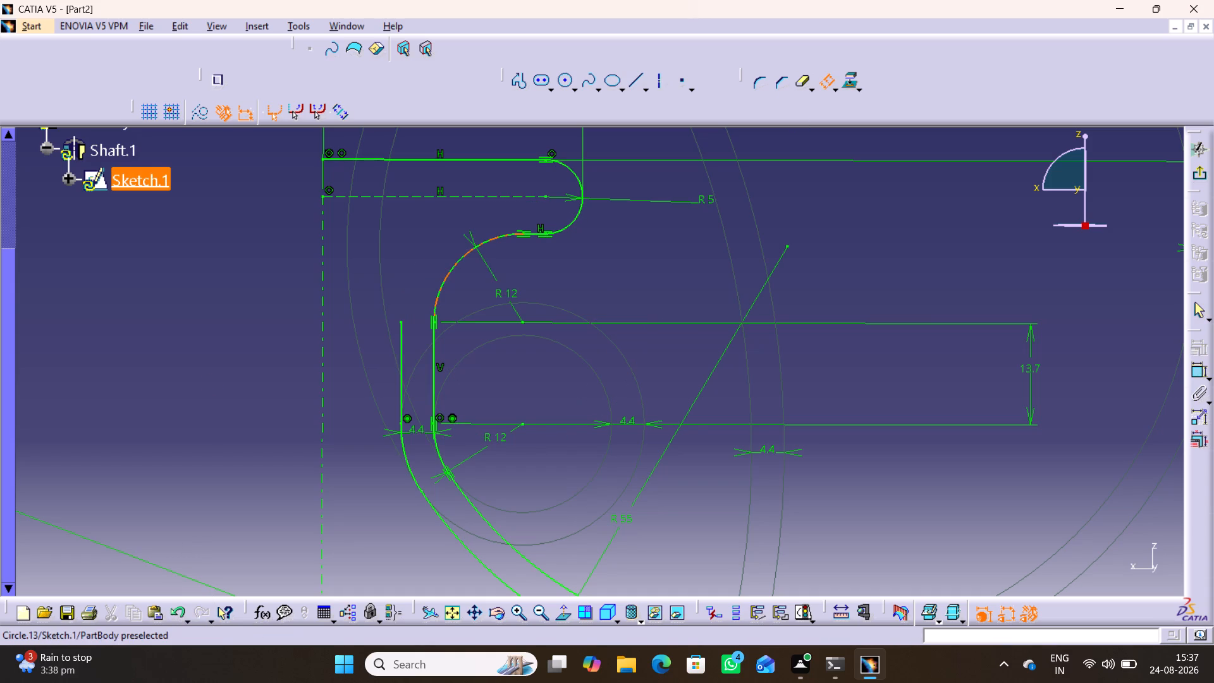
{"action": "left_click", "coordinate": [450, 273]}
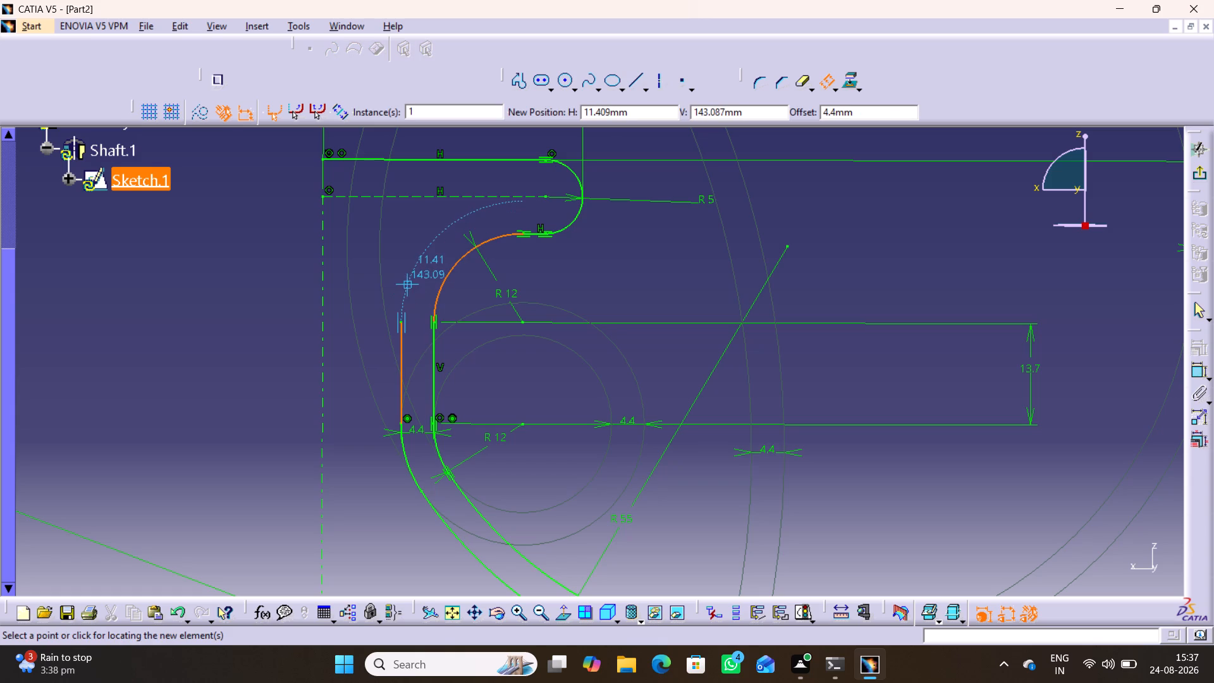
{"action": "key", "text": "Tab"}
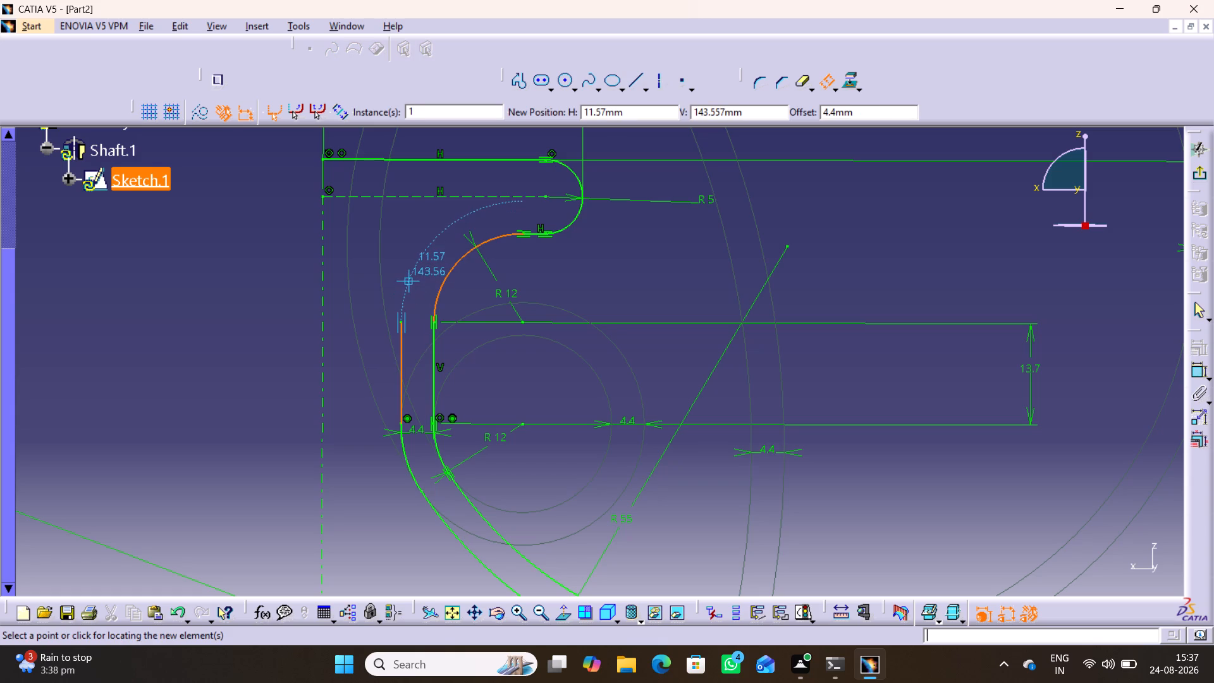
{"action": "key", "text": "Tab"}
{"action": "key", "text": "Tab"}
{"action": "key", "text": "Tab"}
{"action": "key", "text": "Tab"}
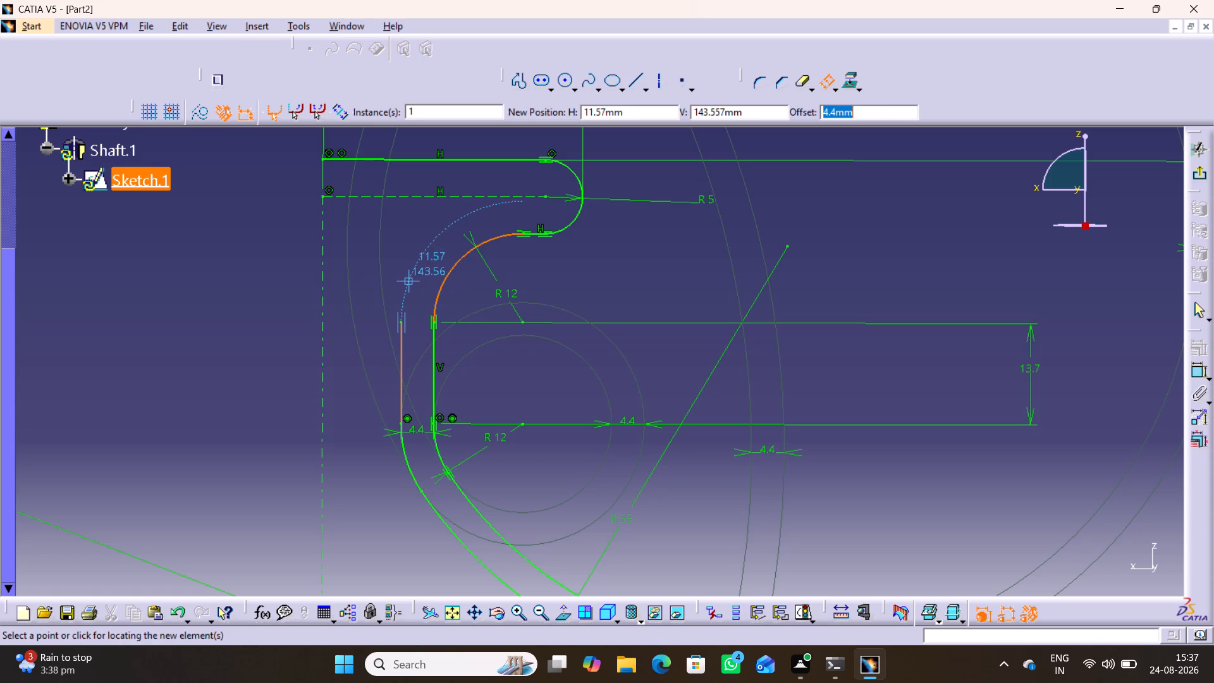
{"action": "key", "text": "Return"}
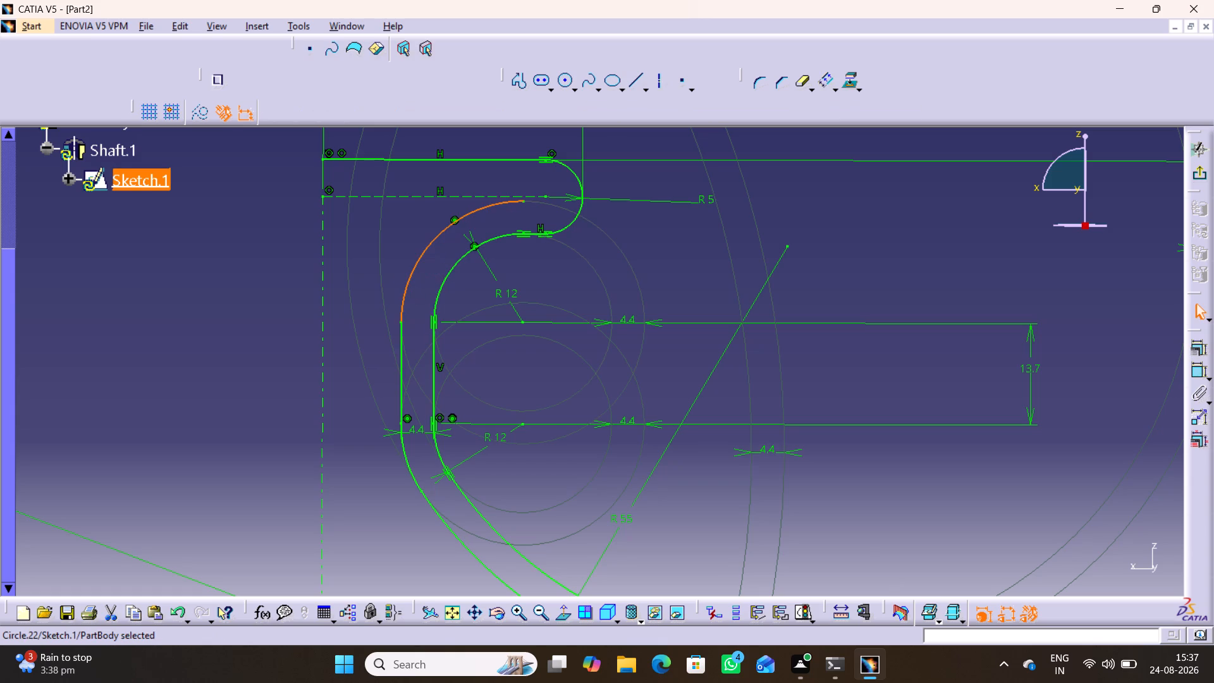
{"action": "left_click", "coordinate": [649, 252]}
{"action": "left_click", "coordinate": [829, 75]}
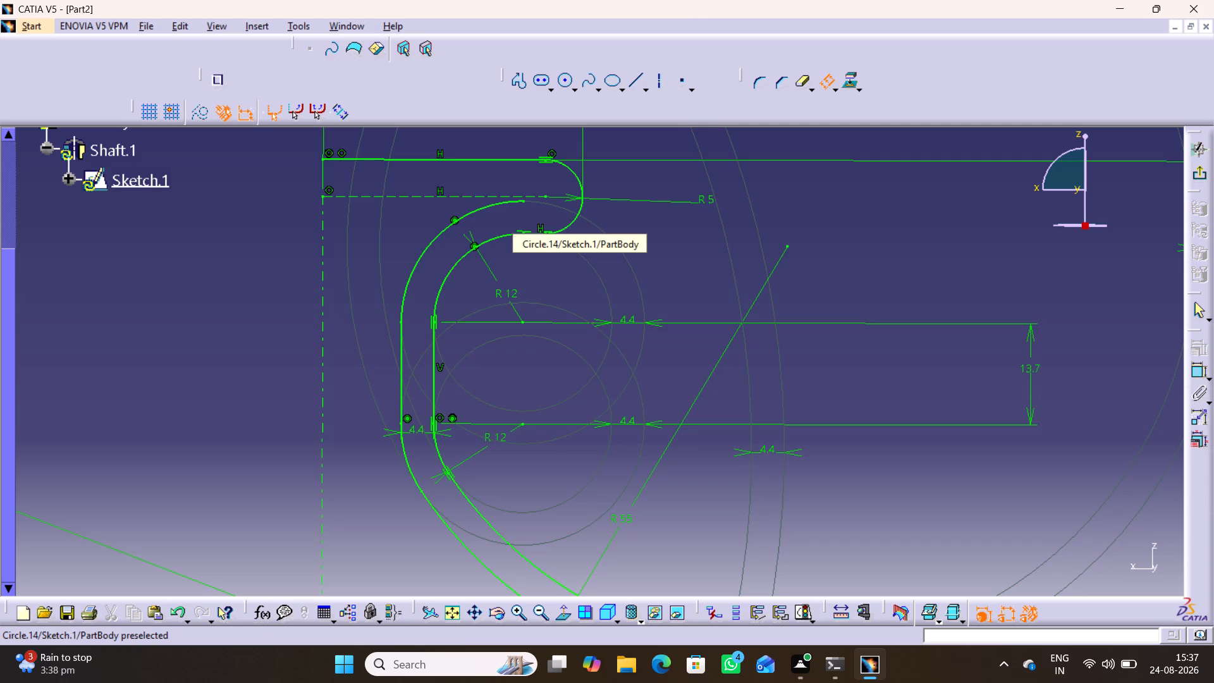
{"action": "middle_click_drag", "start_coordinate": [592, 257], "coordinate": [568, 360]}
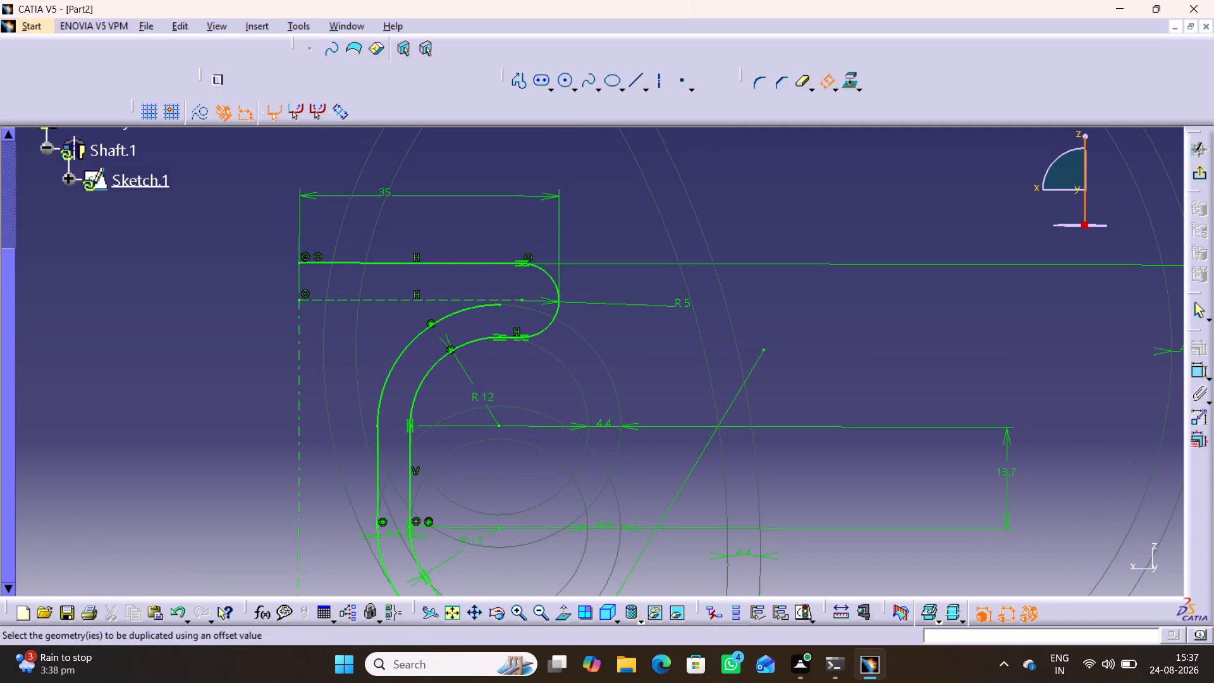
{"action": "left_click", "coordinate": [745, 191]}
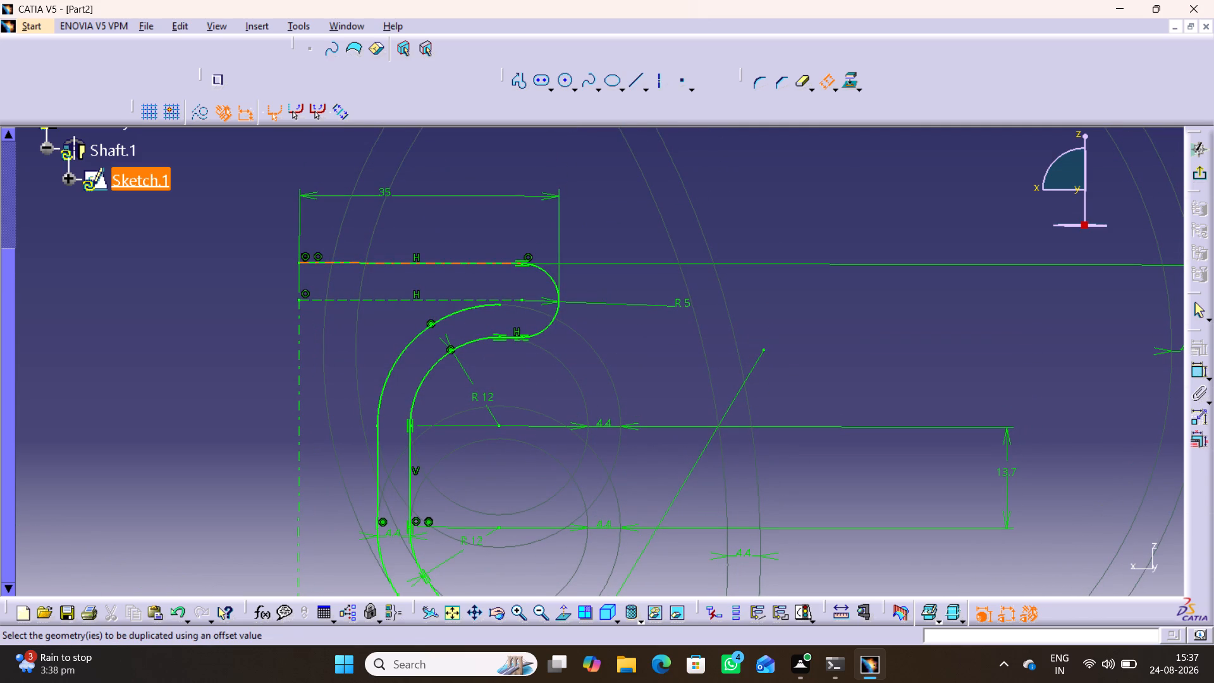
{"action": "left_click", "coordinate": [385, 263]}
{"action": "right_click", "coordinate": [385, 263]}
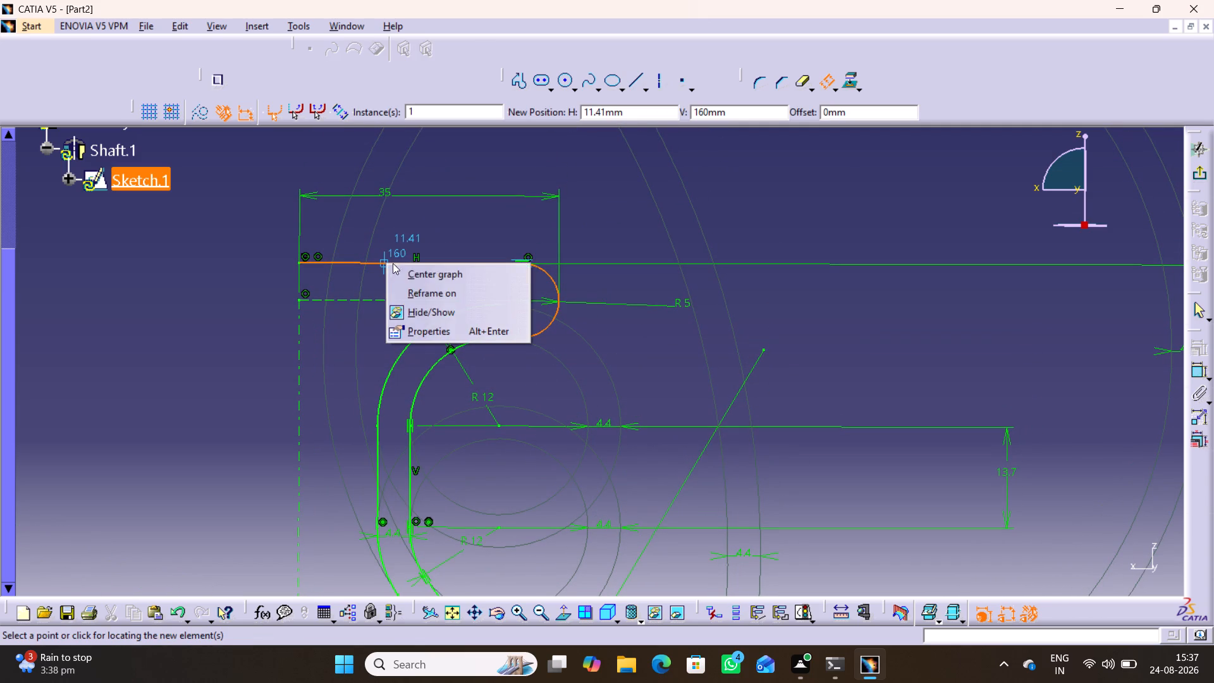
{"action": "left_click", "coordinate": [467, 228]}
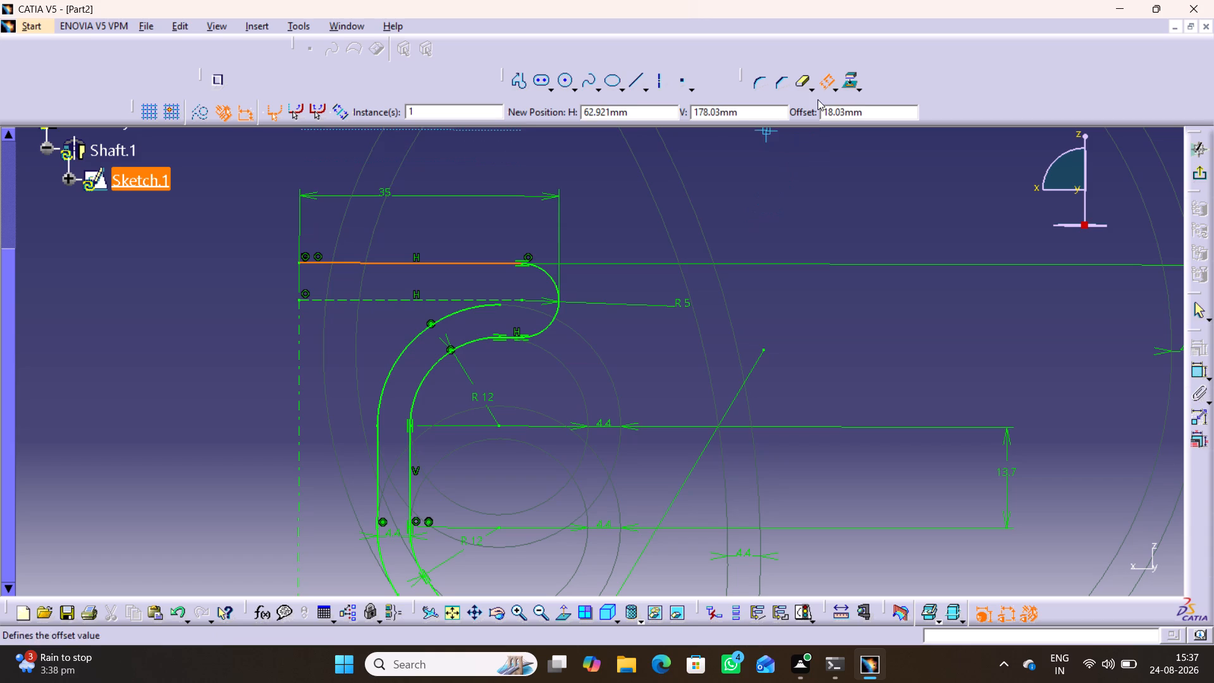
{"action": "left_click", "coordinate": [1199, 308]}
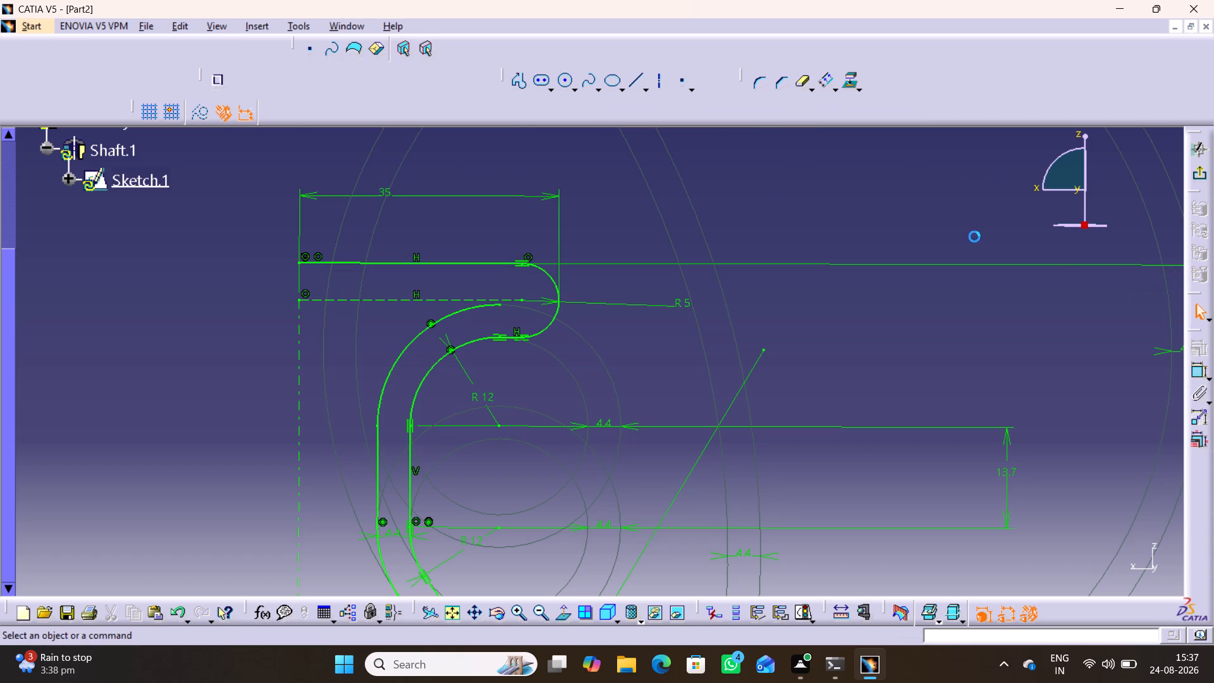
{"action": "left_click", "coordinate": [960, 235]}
Delete the top horizontal line running from the revolve axis to the R 5 rim arc.
{"action": "right_click", "coordinate": [439, 265]}
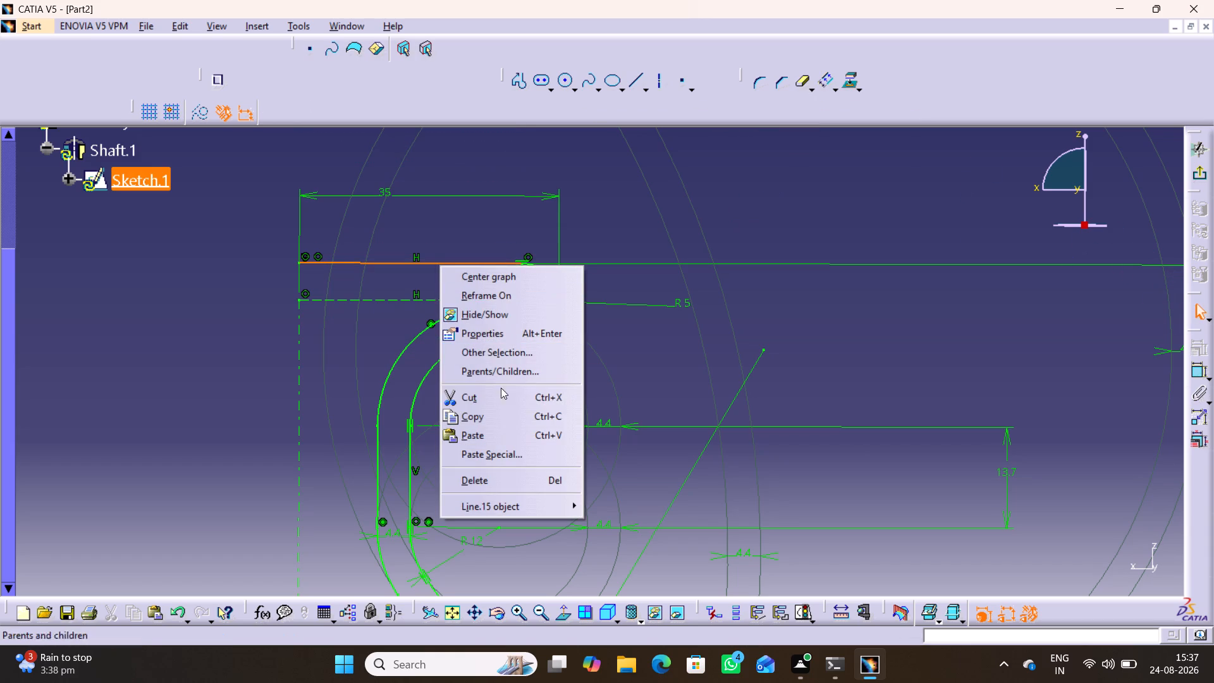
{"action": "left_click", "coordinate": [477, 476]}
{"action": "left_click", "coordinate": [833, 238]}
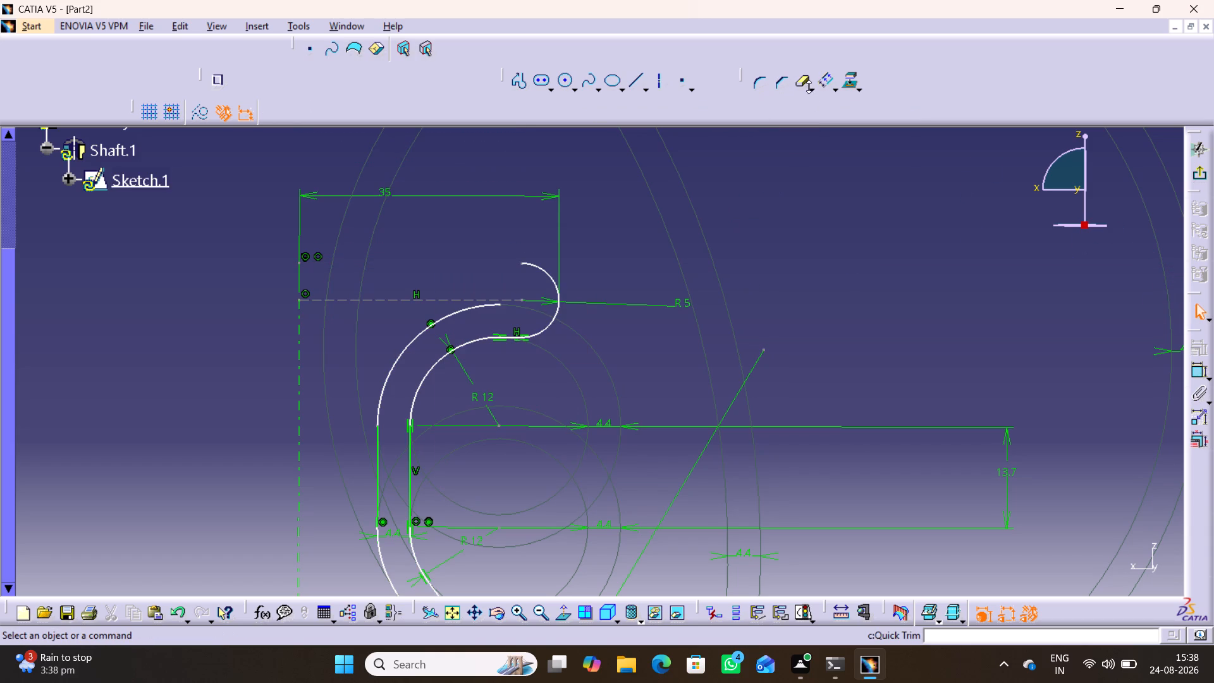
Draw a horizontal axis line about 10.6 mm long at the top of the profile, starting from the revolve axis's upper end.
{"action": "left_click", "coordinate": [659, 81]}
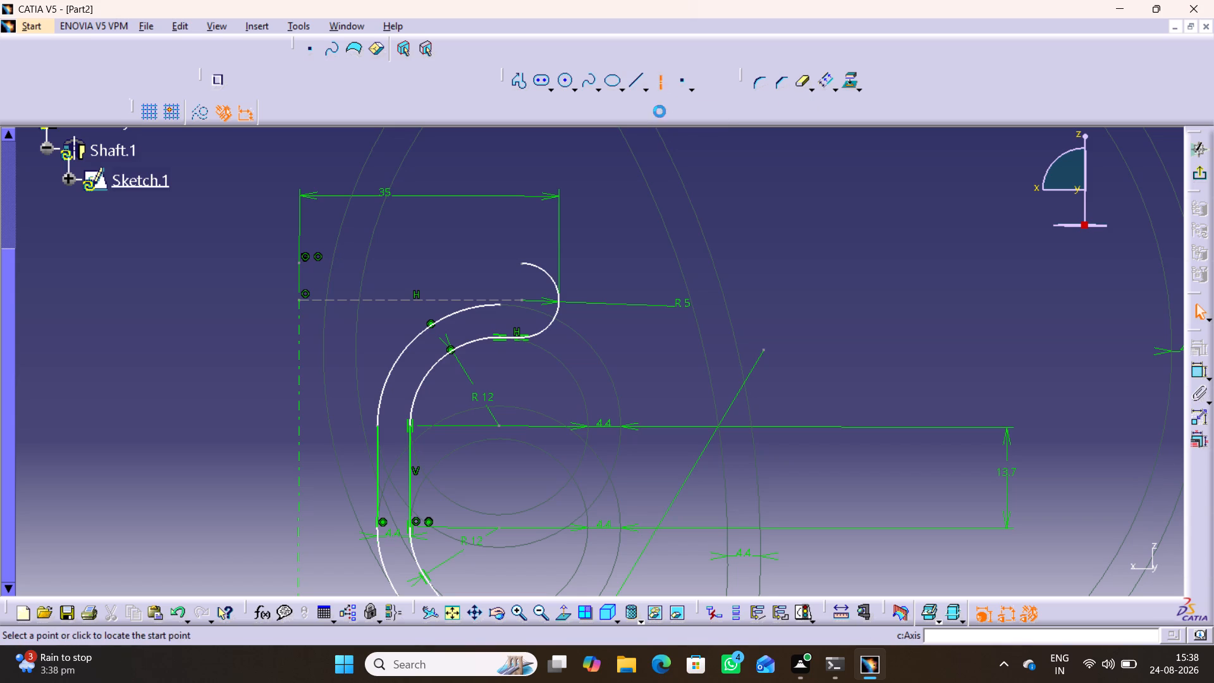
{"action": "left_click", "coordinate": [301, 261]}
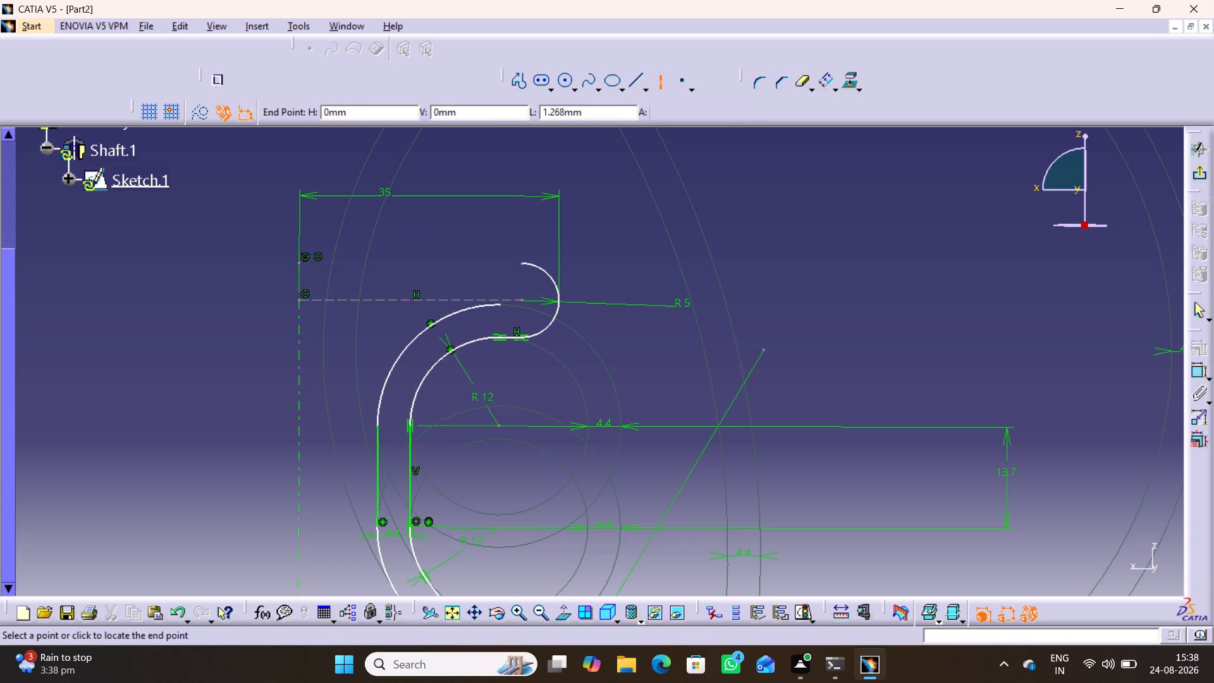
{"action": "left_click", "coordinate": [381, 260]}
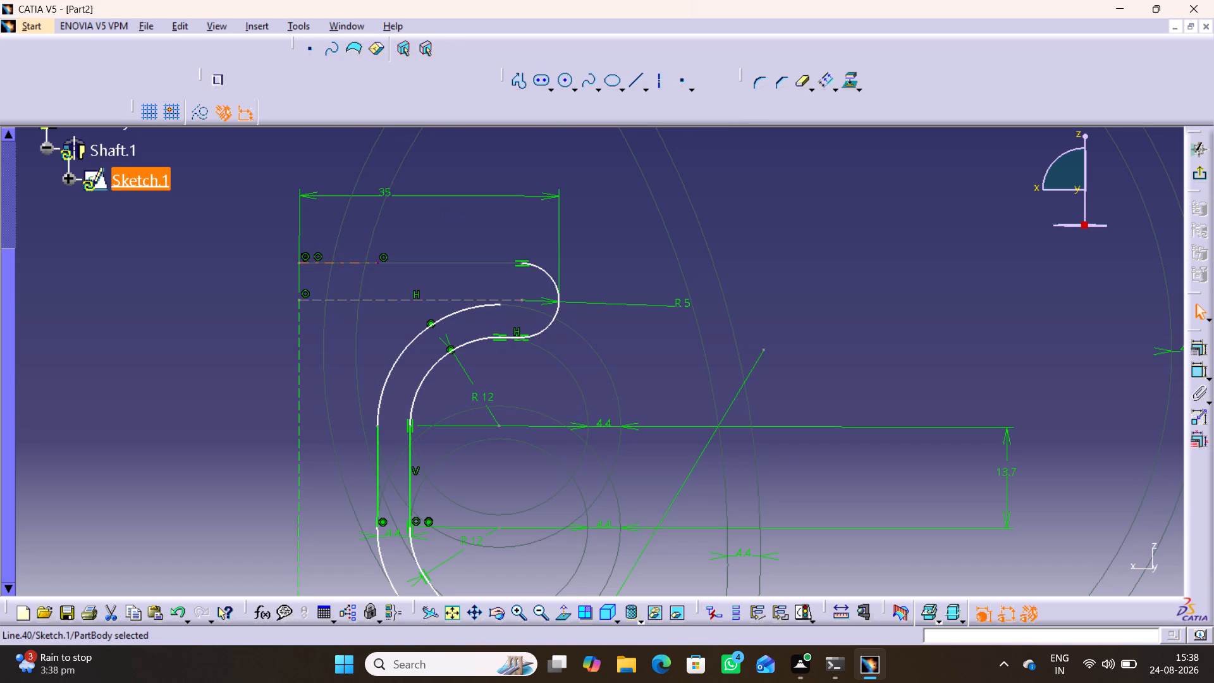
{"action": "left_click", "coordinate": [644, 217]}
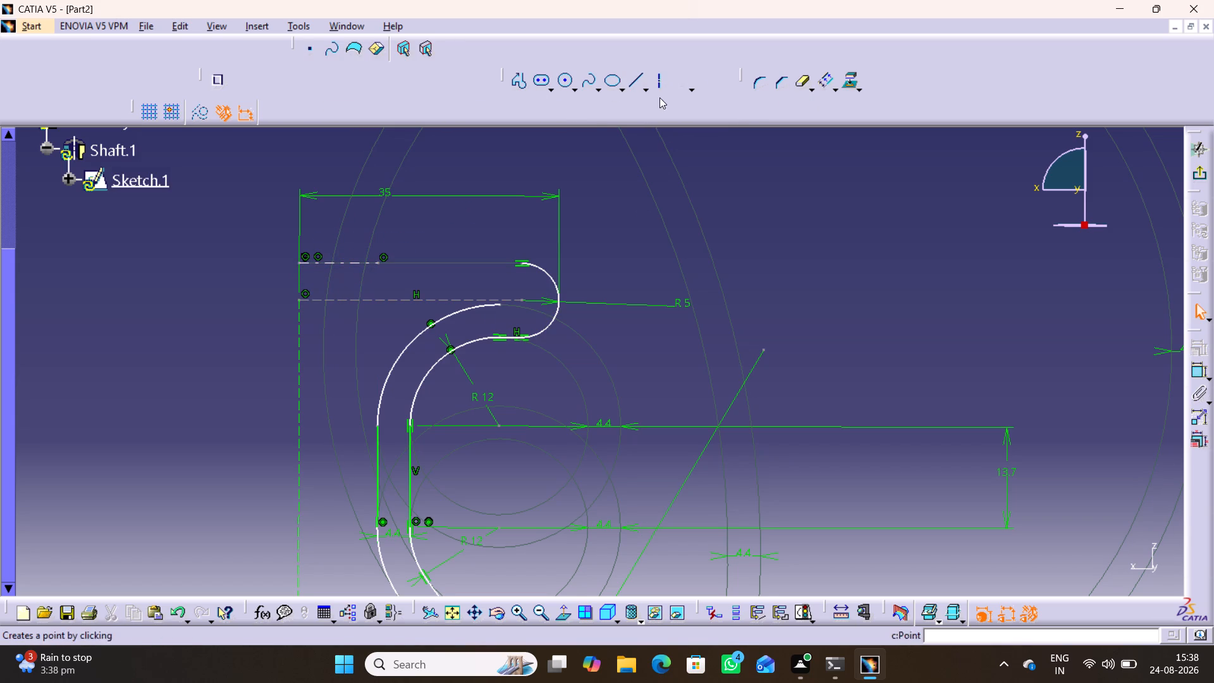
Draw a horizontal line from the outer end of the short axis line to the upper end of the R 5 rim arc.
{"action": "left_click", "coordinate": [637, 78]}
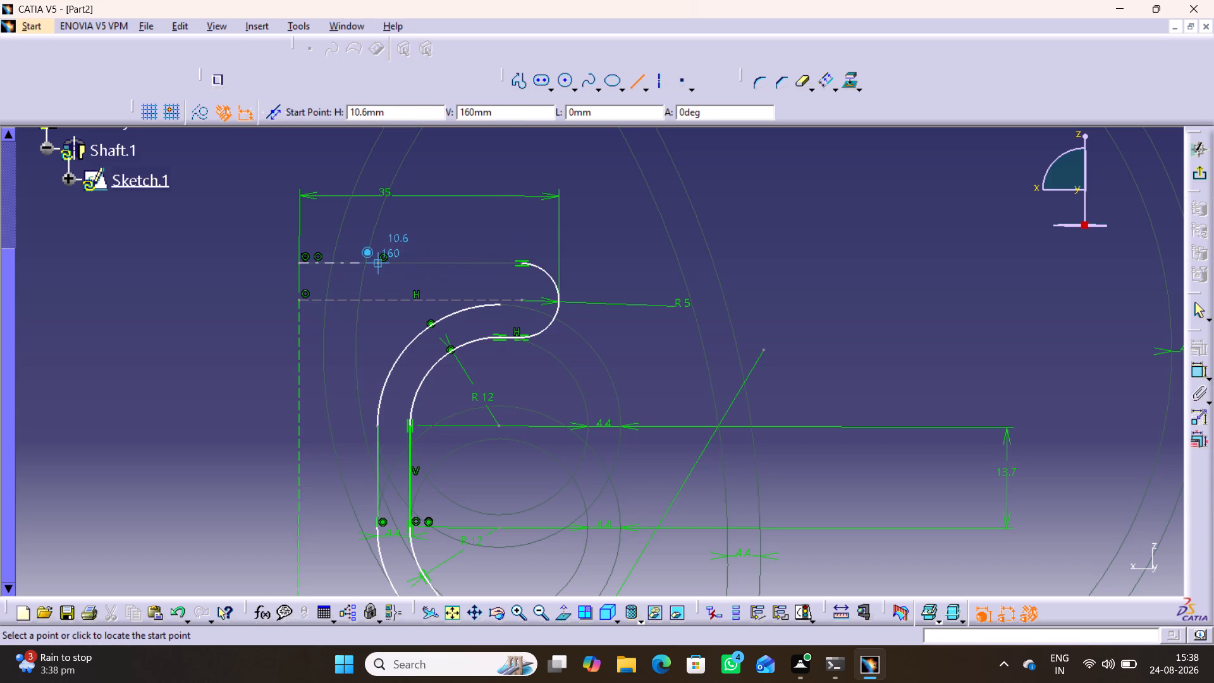
{"action": "left_click", "coordinate": [377, 261]}
{"action": "left_click", "coordinate": [519, 262]}
{"action": "right_click", "coordinate": [685, 187]}
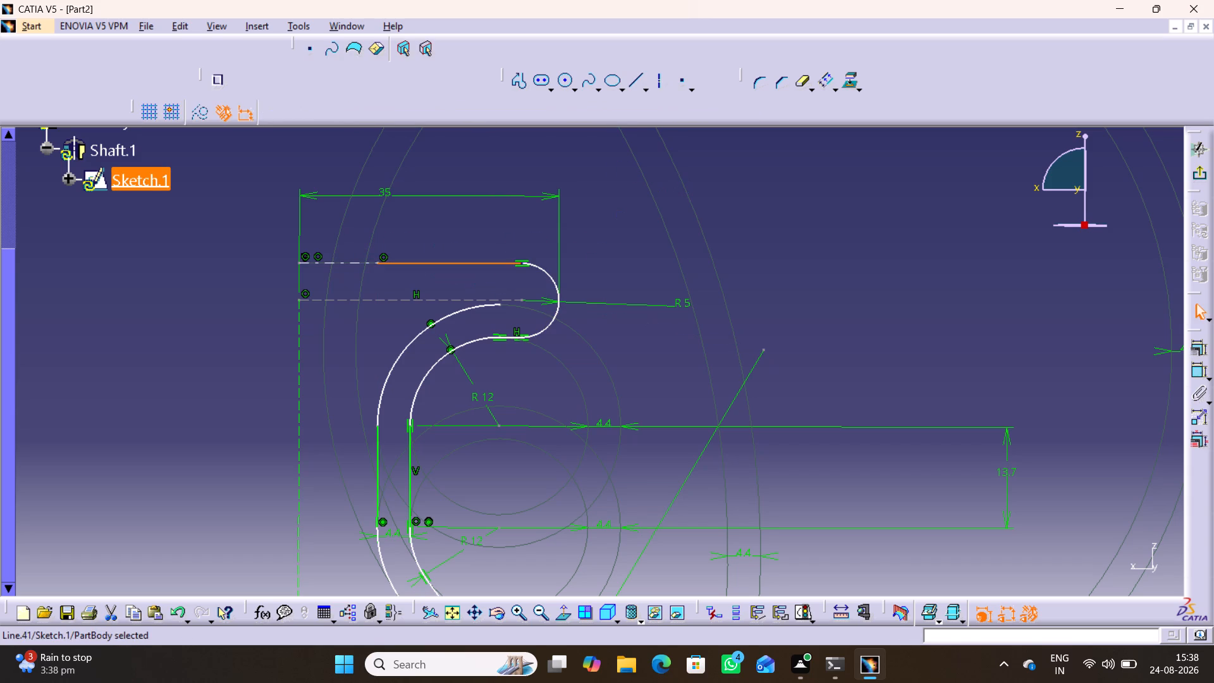
{"action": "left_click", "coordinate": [766, 195]}
Delete the coincidence constraint tying the top rim line's inner end to the offset vertical neck line.
{"action": "left_click_drag", "start_coordinate": [455, 264], "coordinate": [400, 264]}
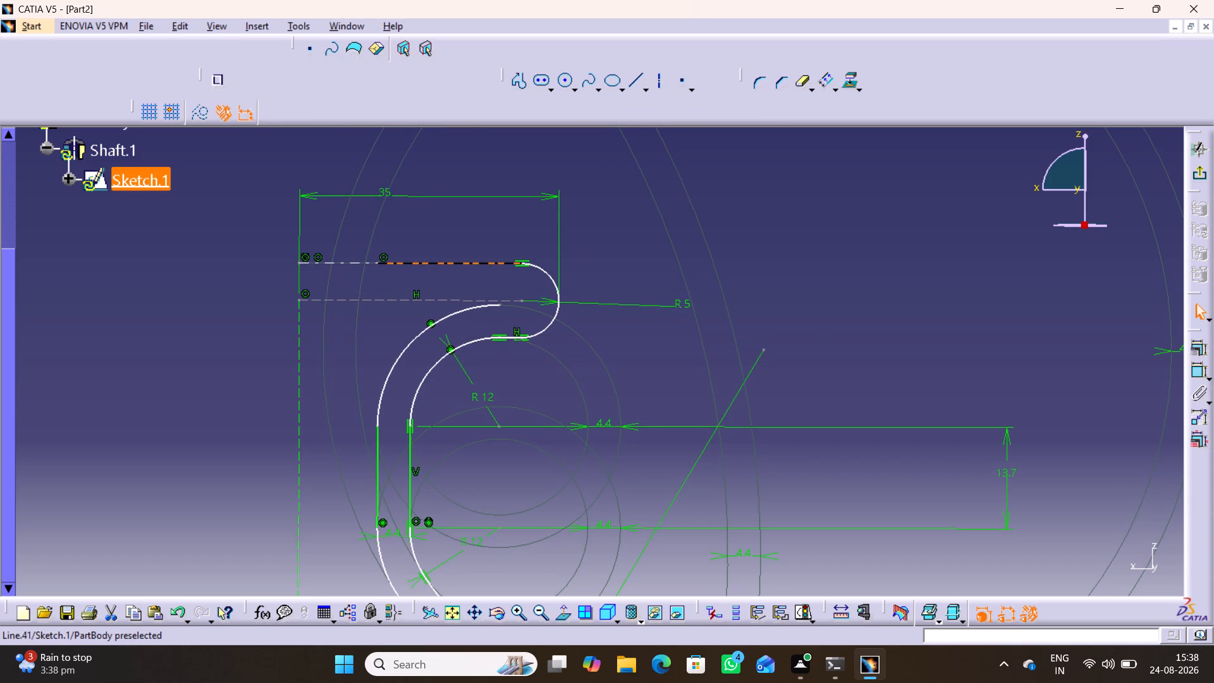
{"action": "left_click_drag", "start_coordinate": [400, 264], "coordinate": [420, 261]}
{"action": "left_click", "coordinate": [372, 259]}
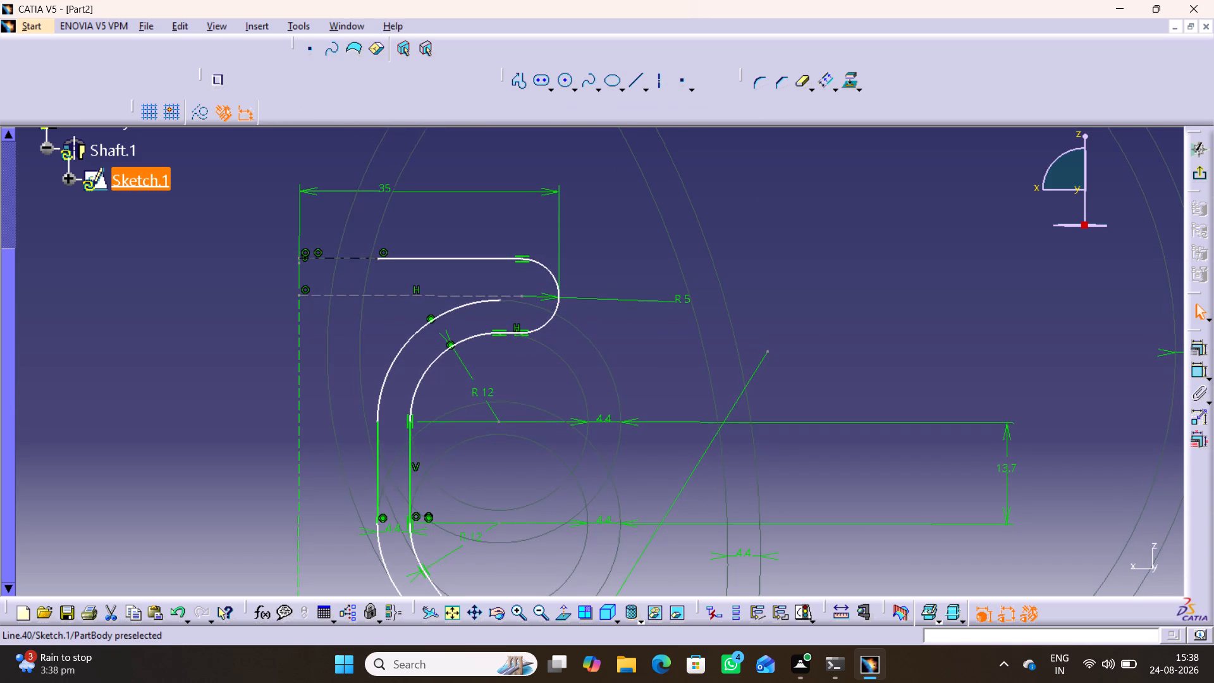
{"action": "right_click", "coordinate": [383, 254]}
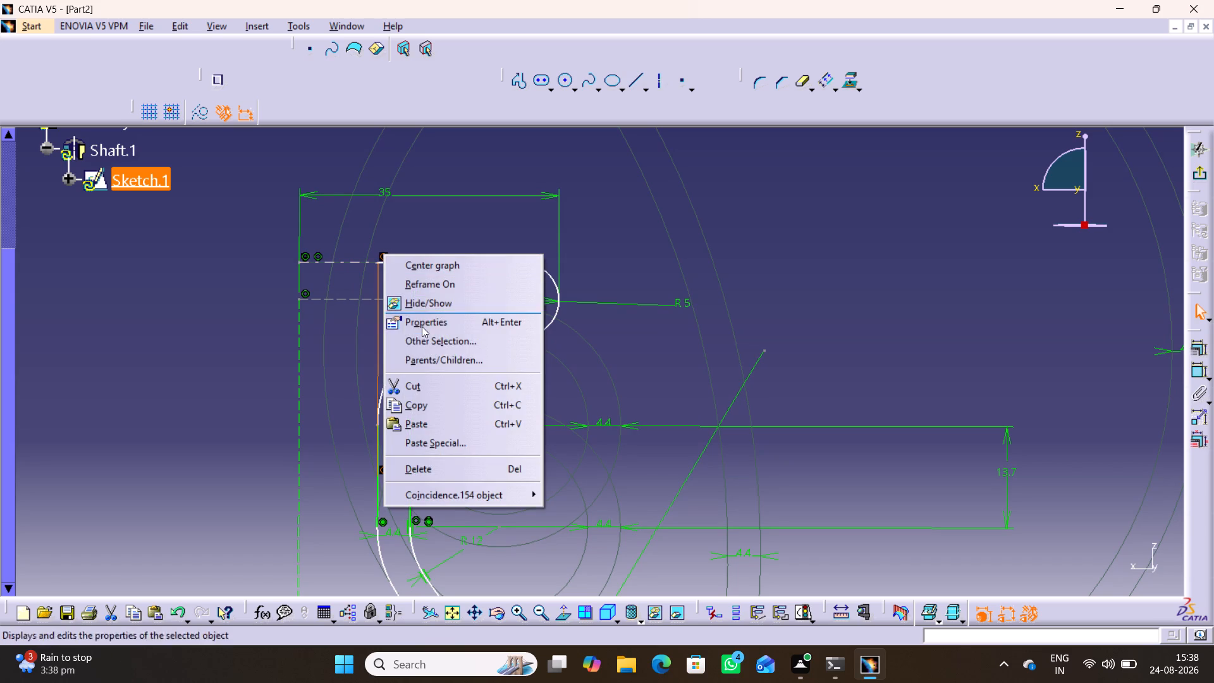
{"action": "left_click", "coordinate": [448, 467]}
{"action": "left_click", "coordinate": [628, 234]}
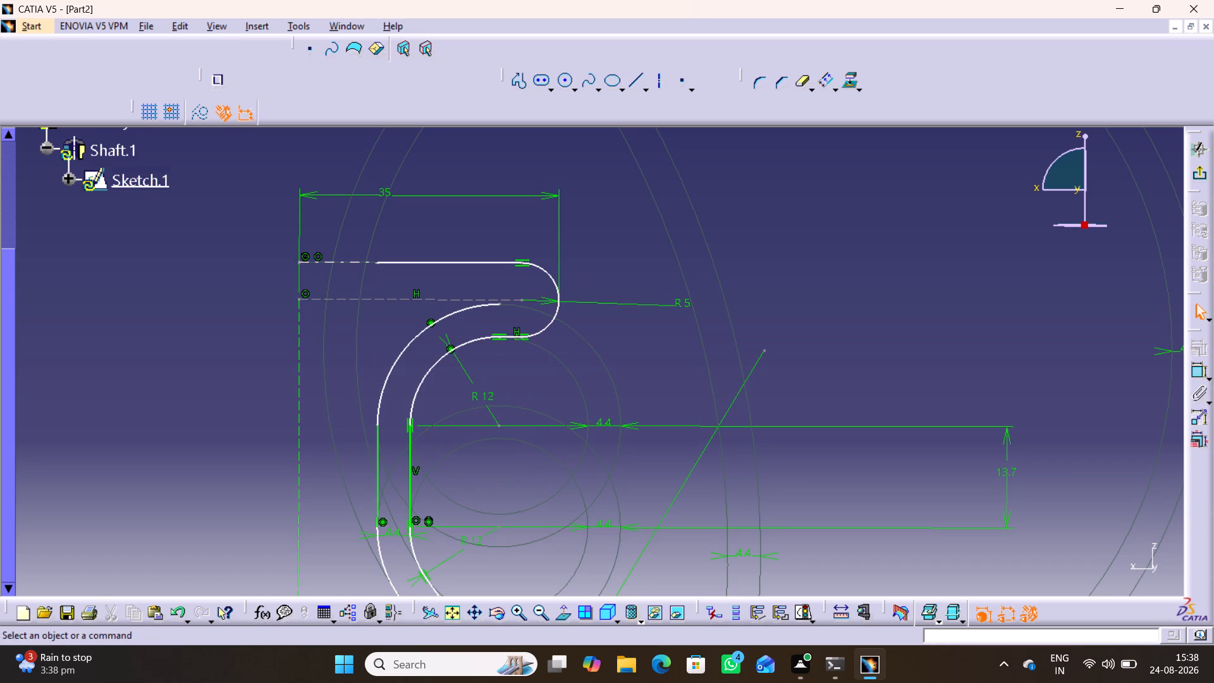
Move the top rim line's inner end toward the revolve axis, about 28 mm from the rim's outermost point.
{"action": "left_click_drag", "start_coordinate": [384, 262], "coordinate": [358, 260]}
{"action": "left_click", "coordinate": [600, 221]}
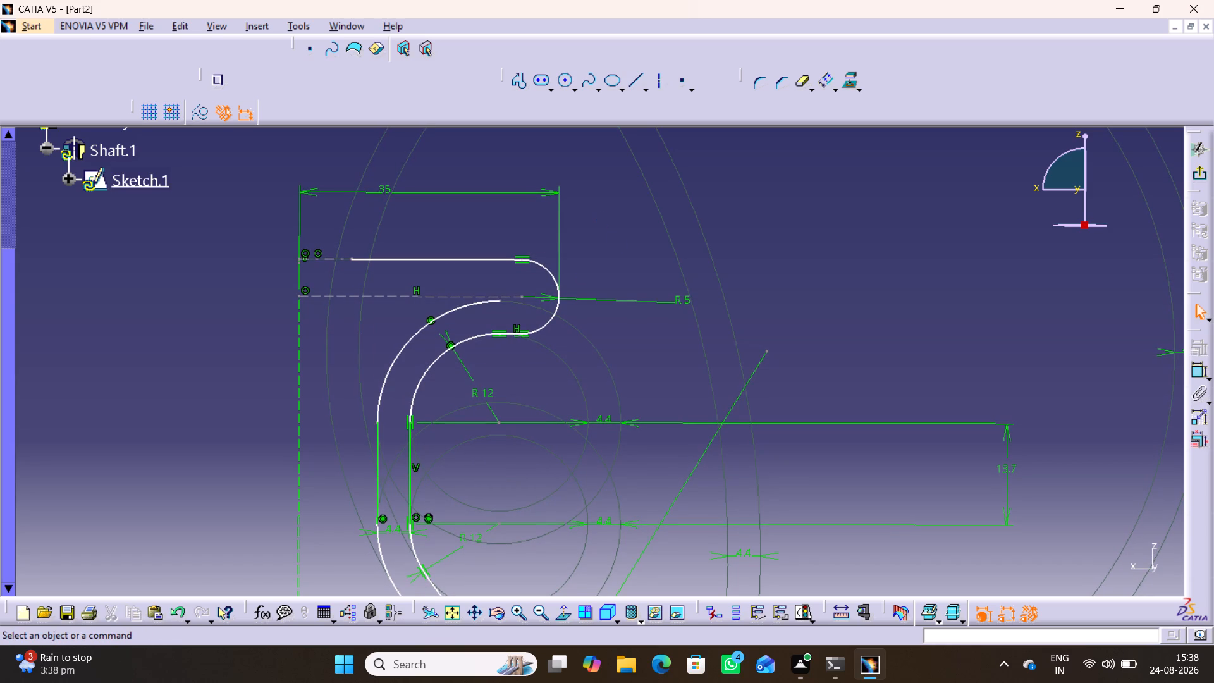
Dimension the horizontal distance between the R 5 rim arc's outermost point and the top line's inner end, and set it to 15.5 mm.
{"action": "left_click", "coordinate": [1195, 371]}
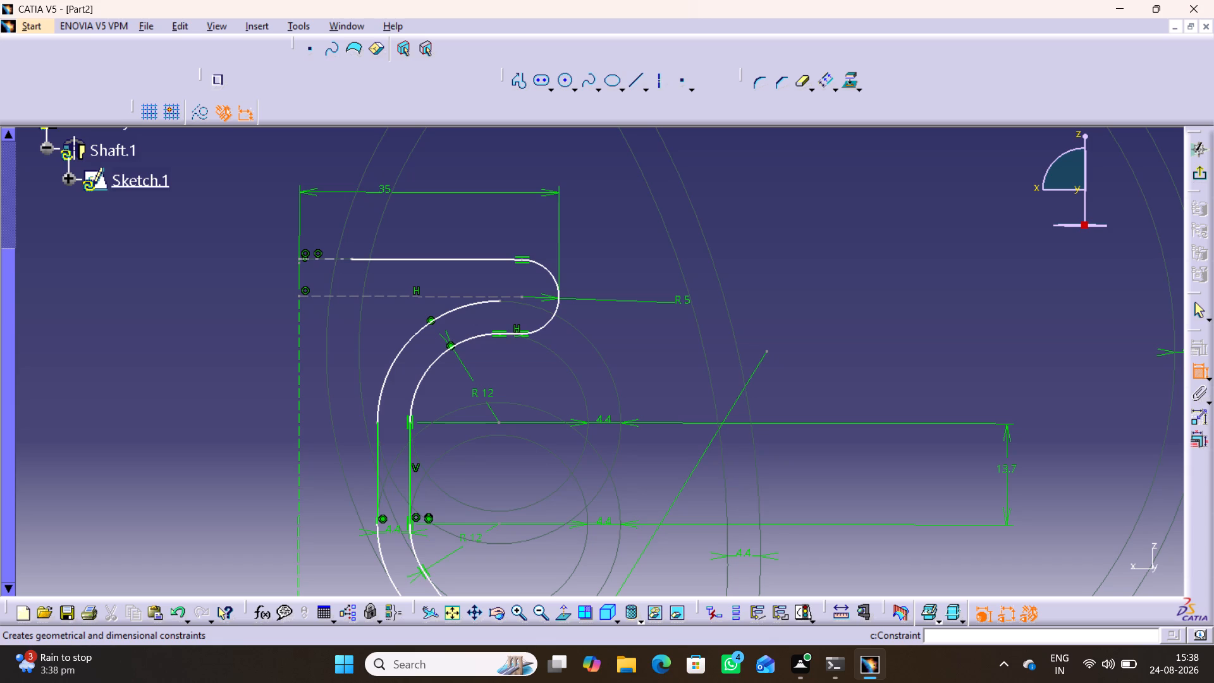
{"action": "left_click", "coordinate": [558, 308]}
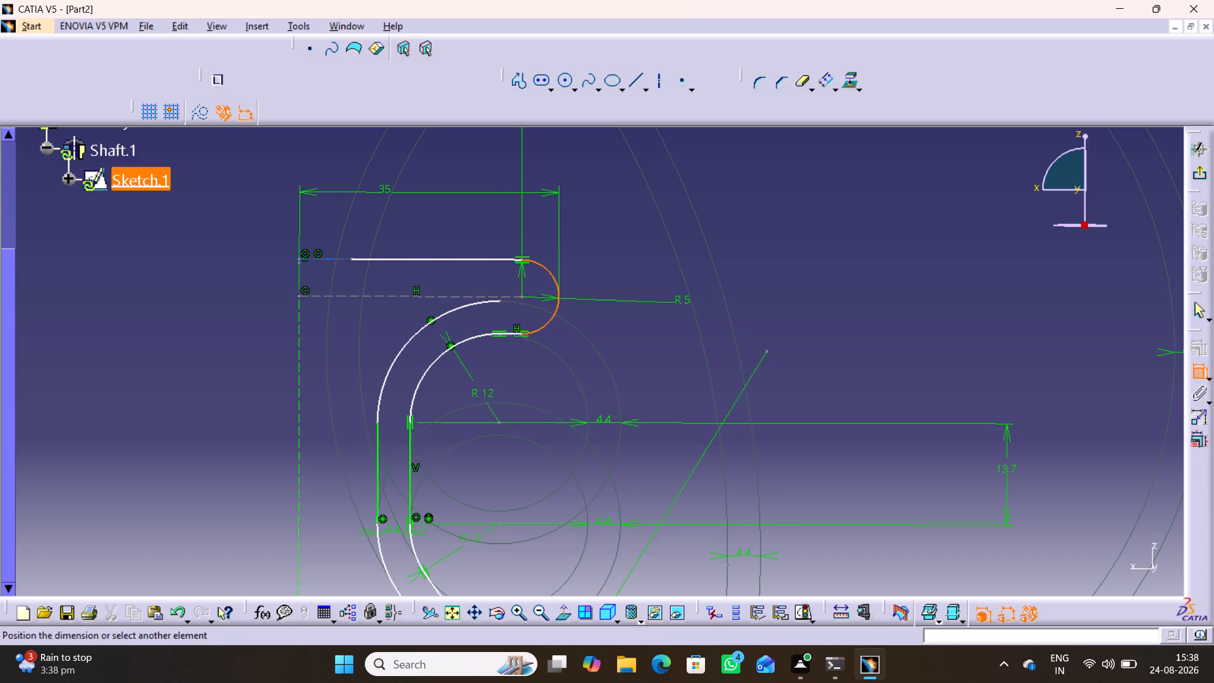
{"action": "left_click", "coordinate": [352, 259]}
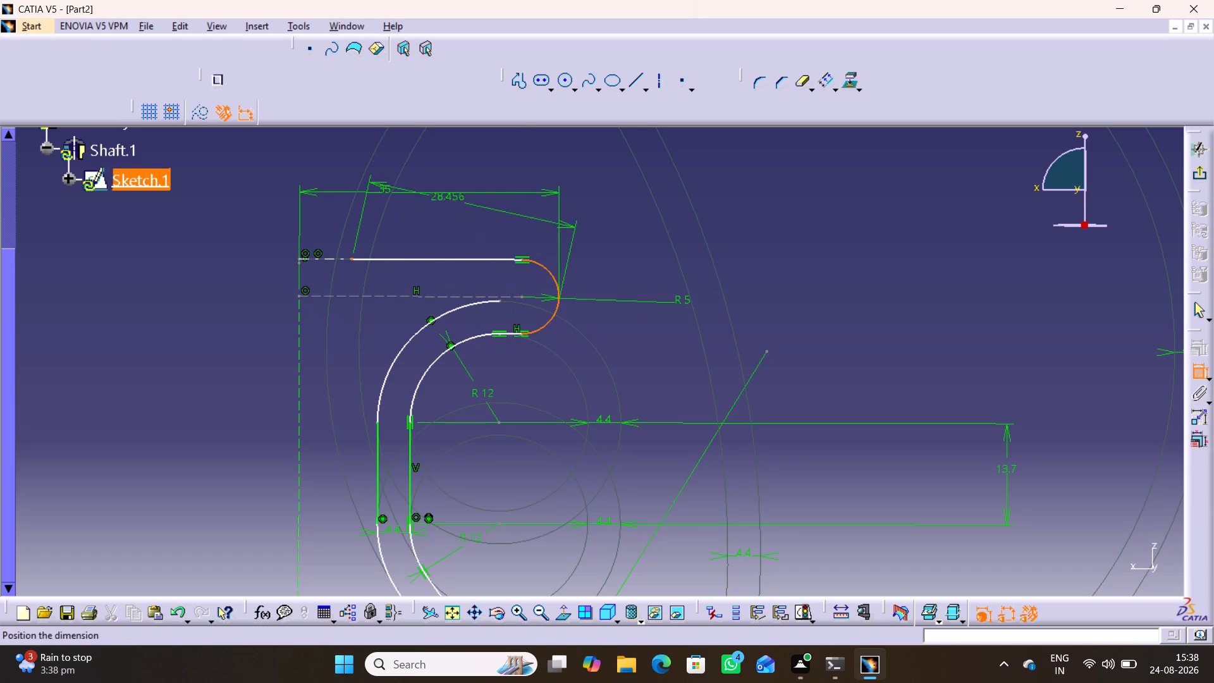
{"action": "right_click", "coordinate": [436, 152]}
{"action": "left_click", "coordinate": [492, 195]}
{"action": "left_click", "coordinate": [446, 171]}
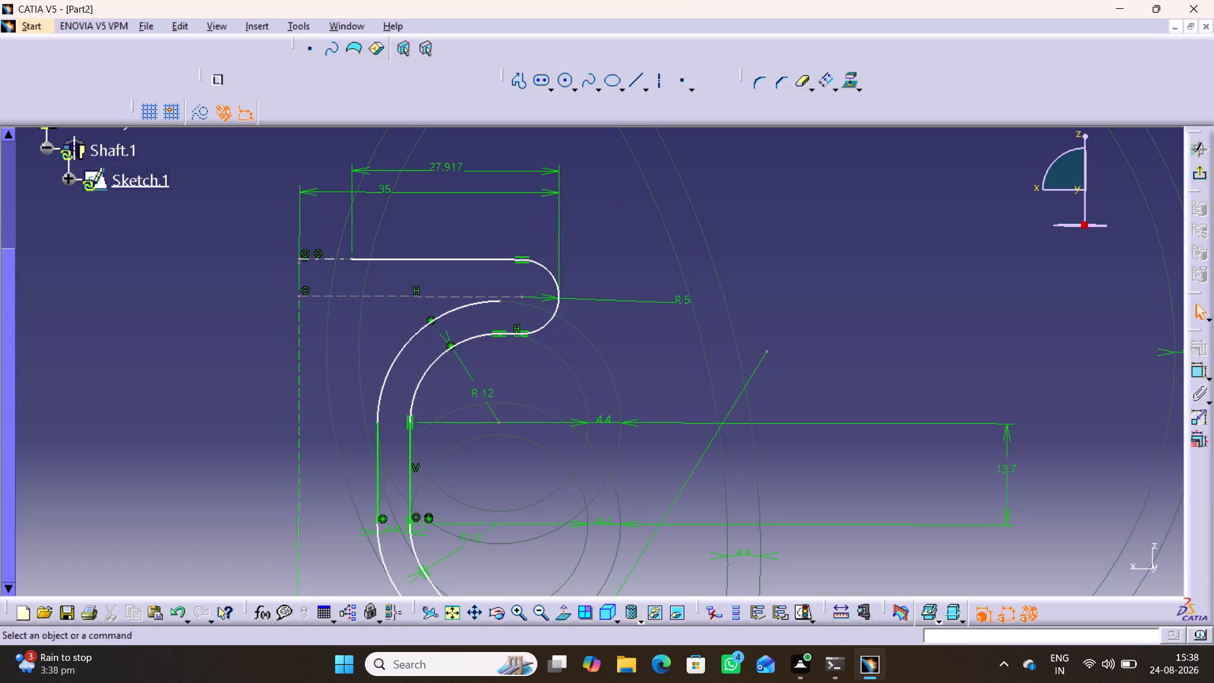
{"action": "double_click", "coordinate": [442, 167]}
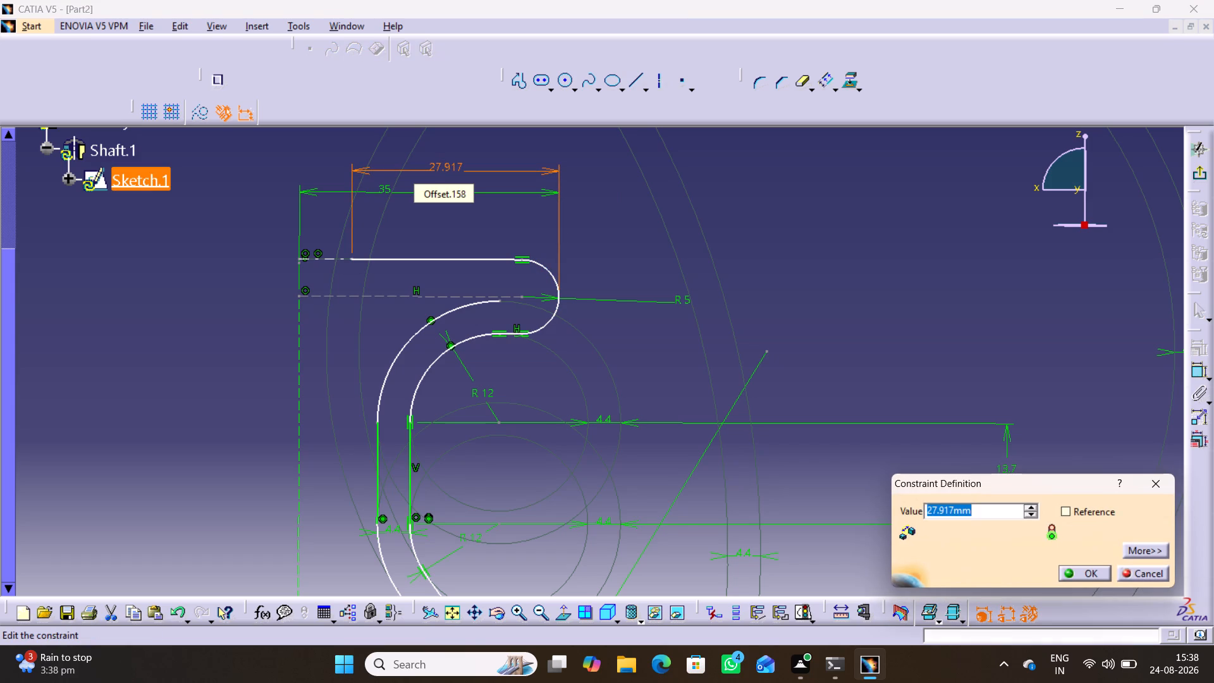
{"action": "type", "text": "15.5"}
{"action": "key", "text": "Return"}
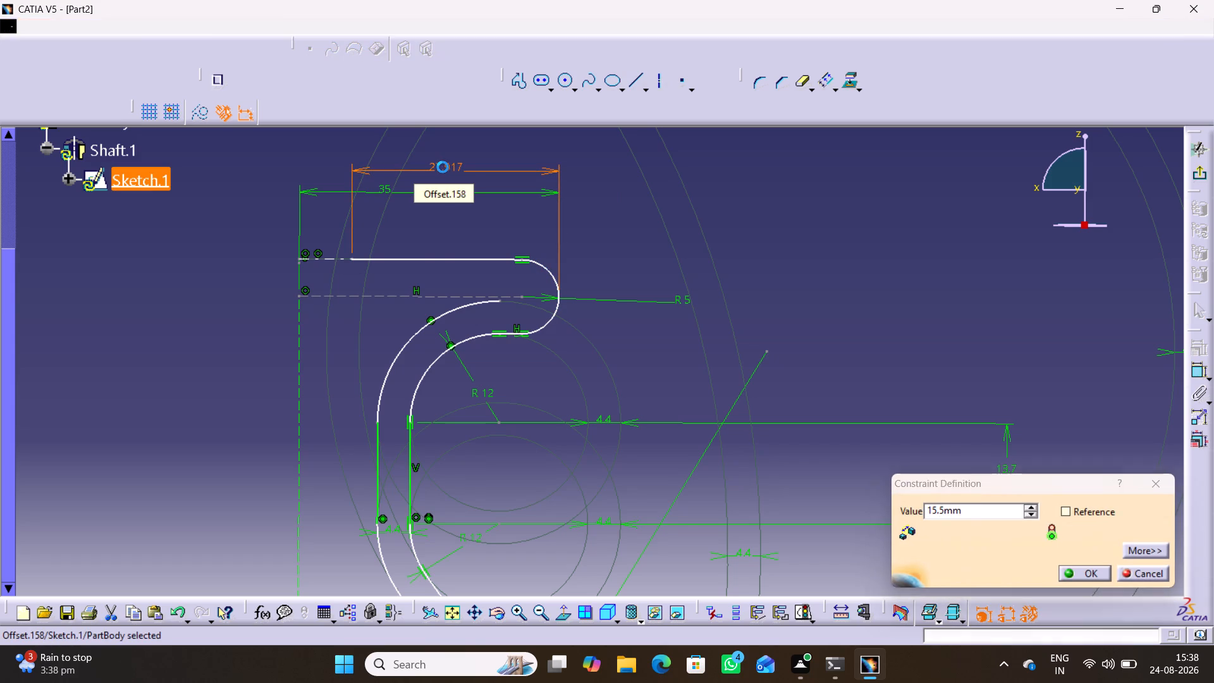
{"action": "left_click", "coordinate": [621, 197]}
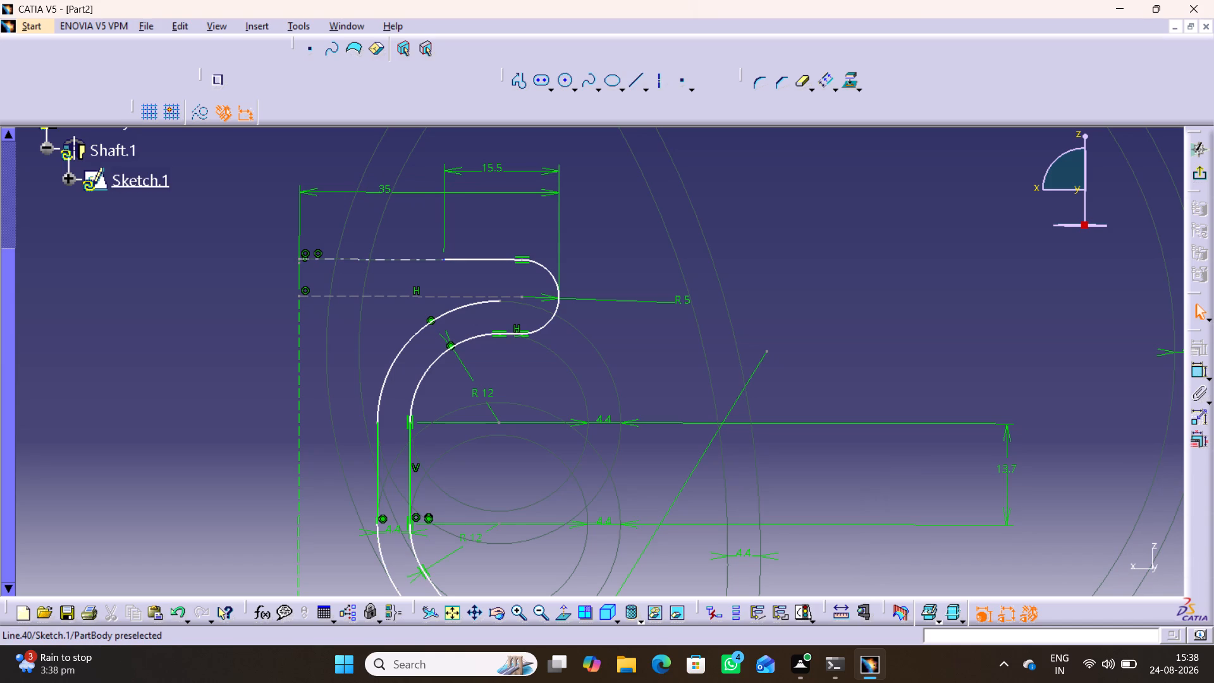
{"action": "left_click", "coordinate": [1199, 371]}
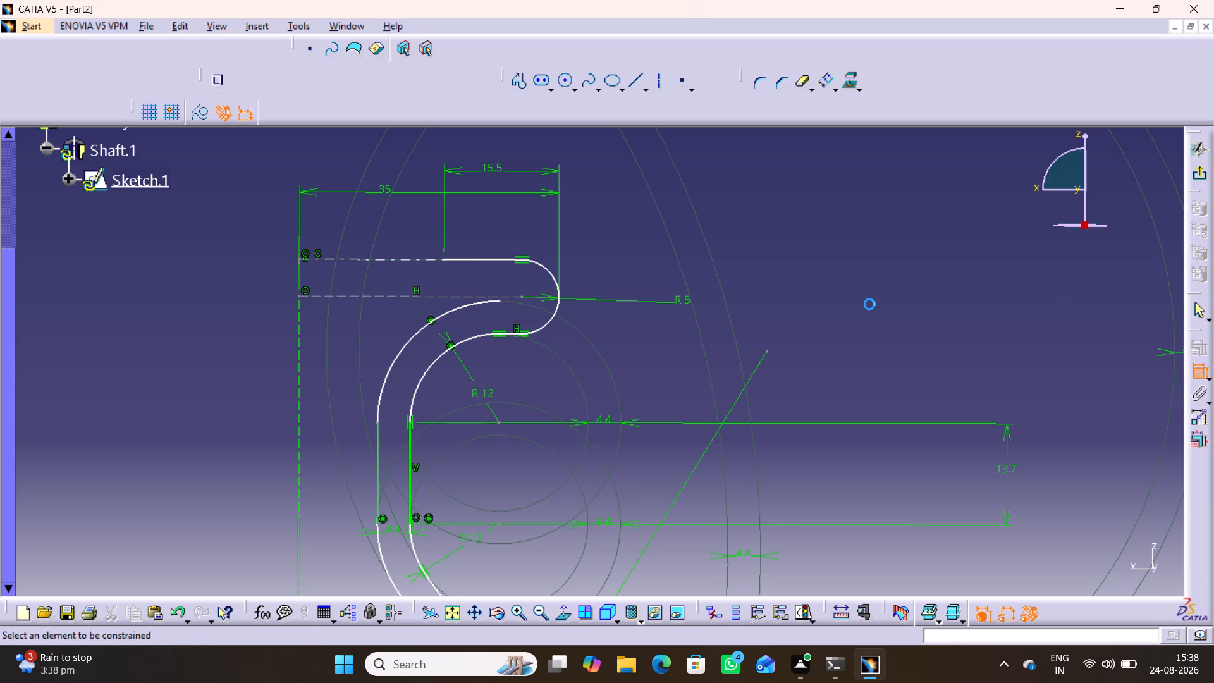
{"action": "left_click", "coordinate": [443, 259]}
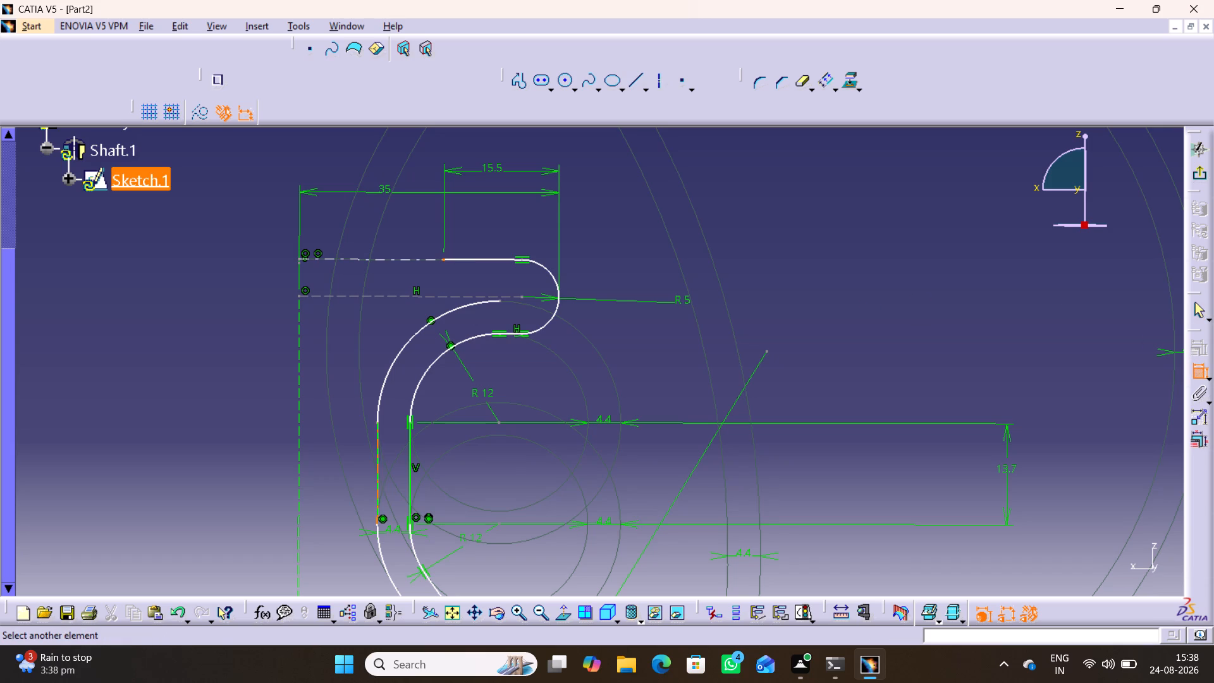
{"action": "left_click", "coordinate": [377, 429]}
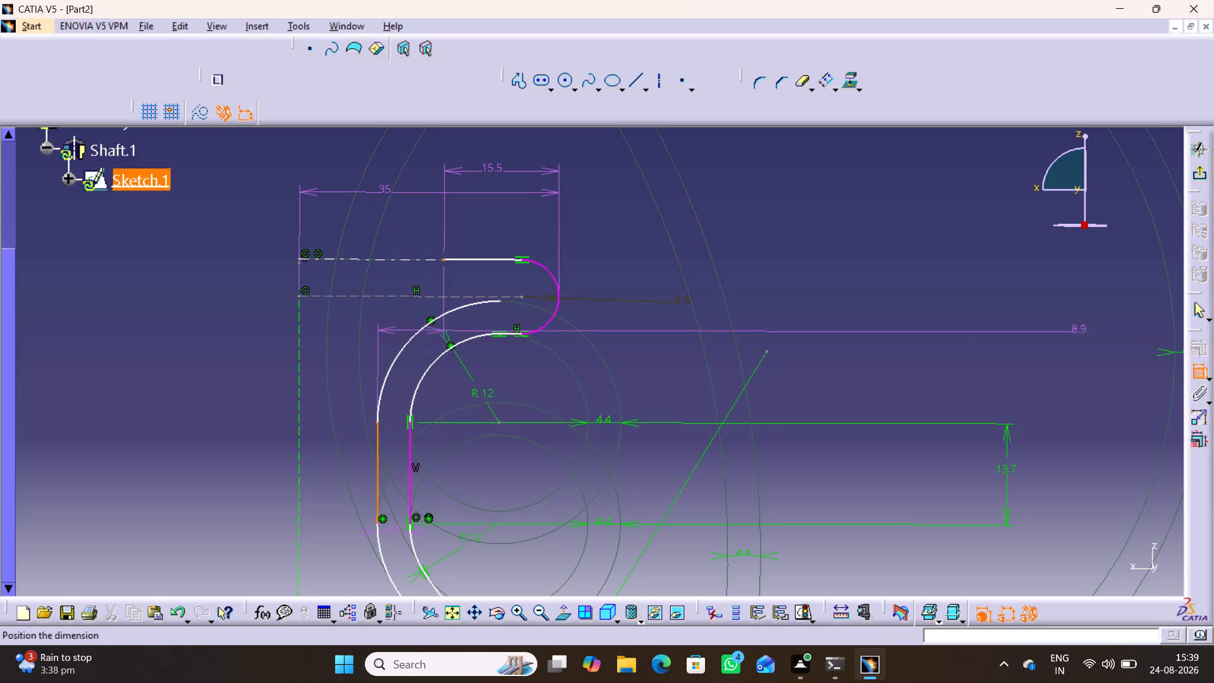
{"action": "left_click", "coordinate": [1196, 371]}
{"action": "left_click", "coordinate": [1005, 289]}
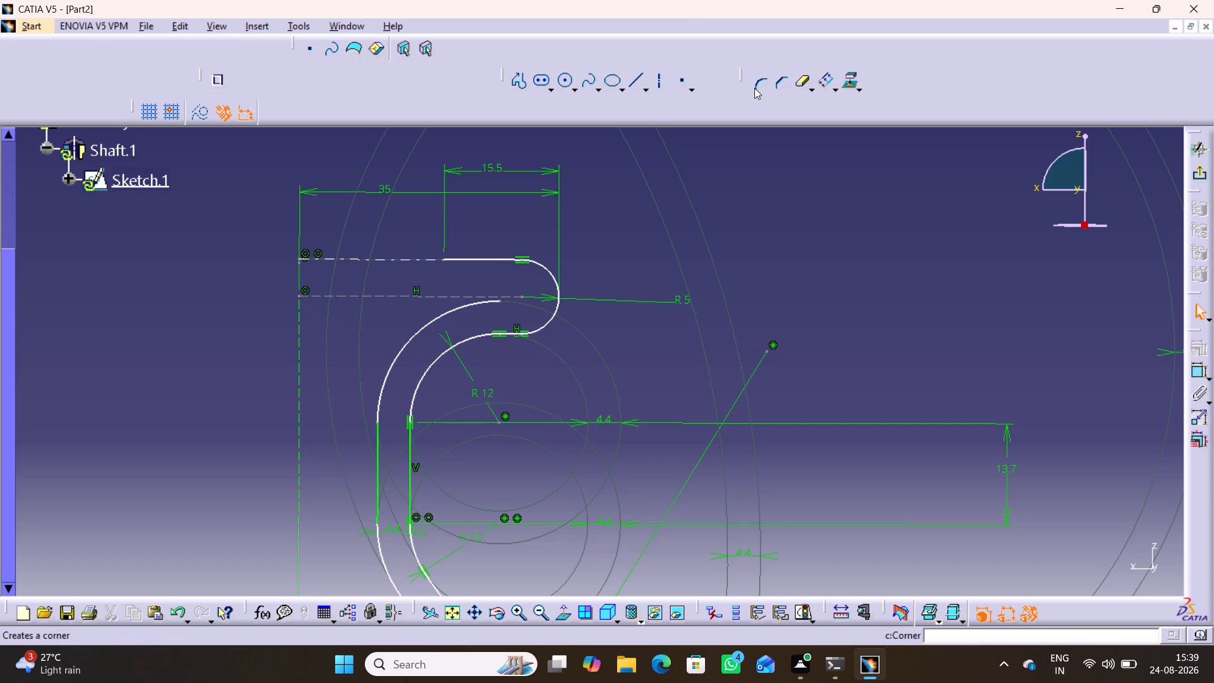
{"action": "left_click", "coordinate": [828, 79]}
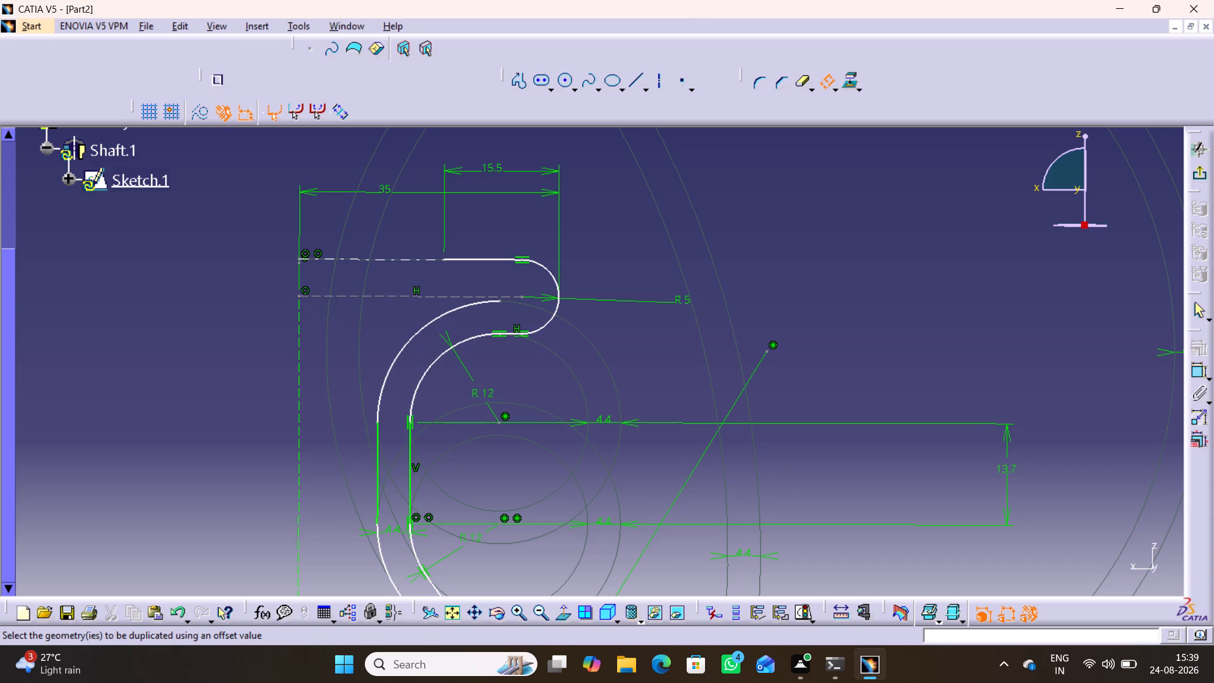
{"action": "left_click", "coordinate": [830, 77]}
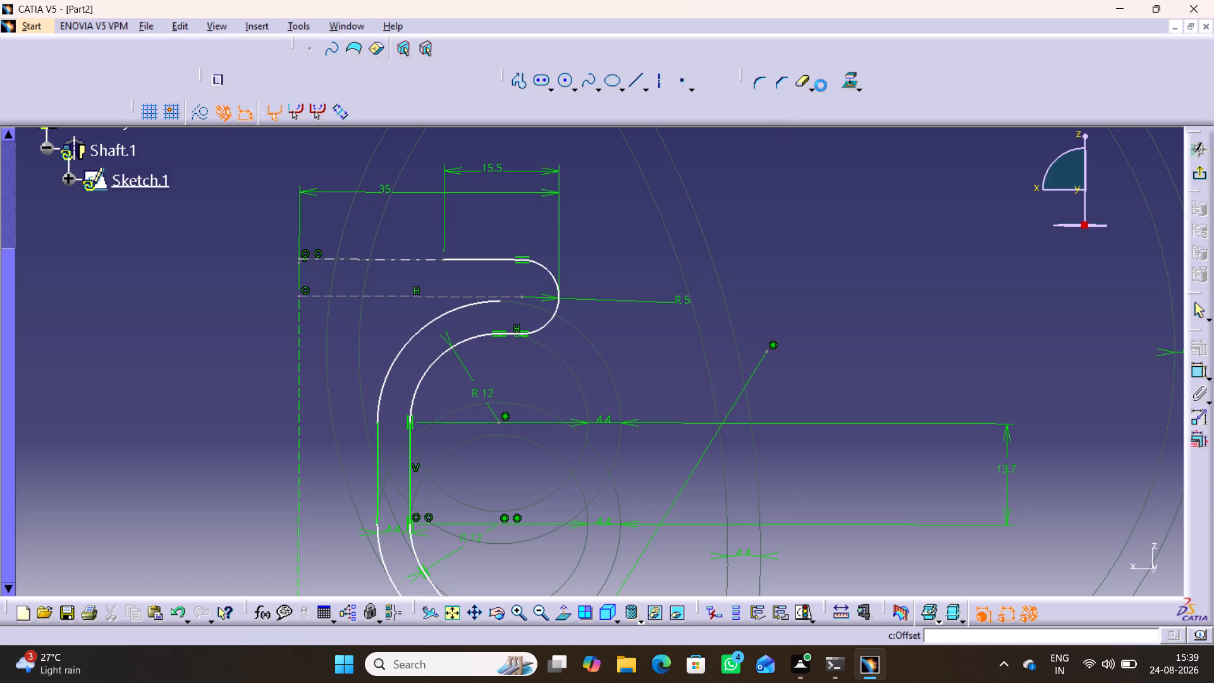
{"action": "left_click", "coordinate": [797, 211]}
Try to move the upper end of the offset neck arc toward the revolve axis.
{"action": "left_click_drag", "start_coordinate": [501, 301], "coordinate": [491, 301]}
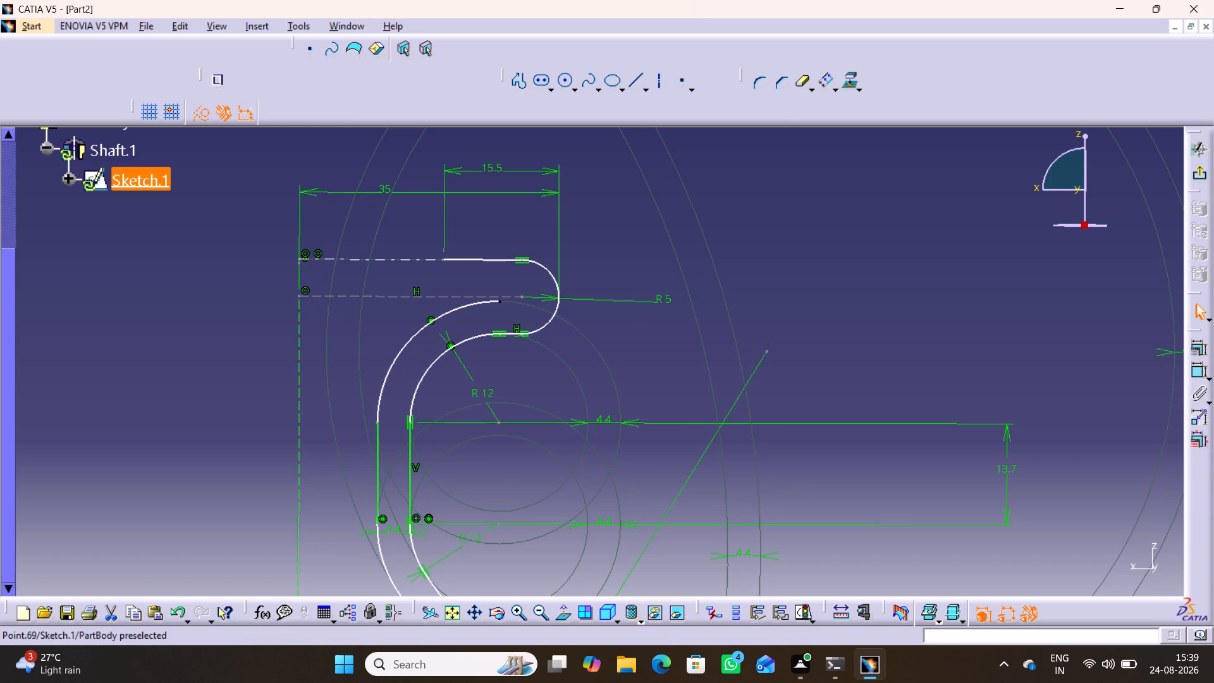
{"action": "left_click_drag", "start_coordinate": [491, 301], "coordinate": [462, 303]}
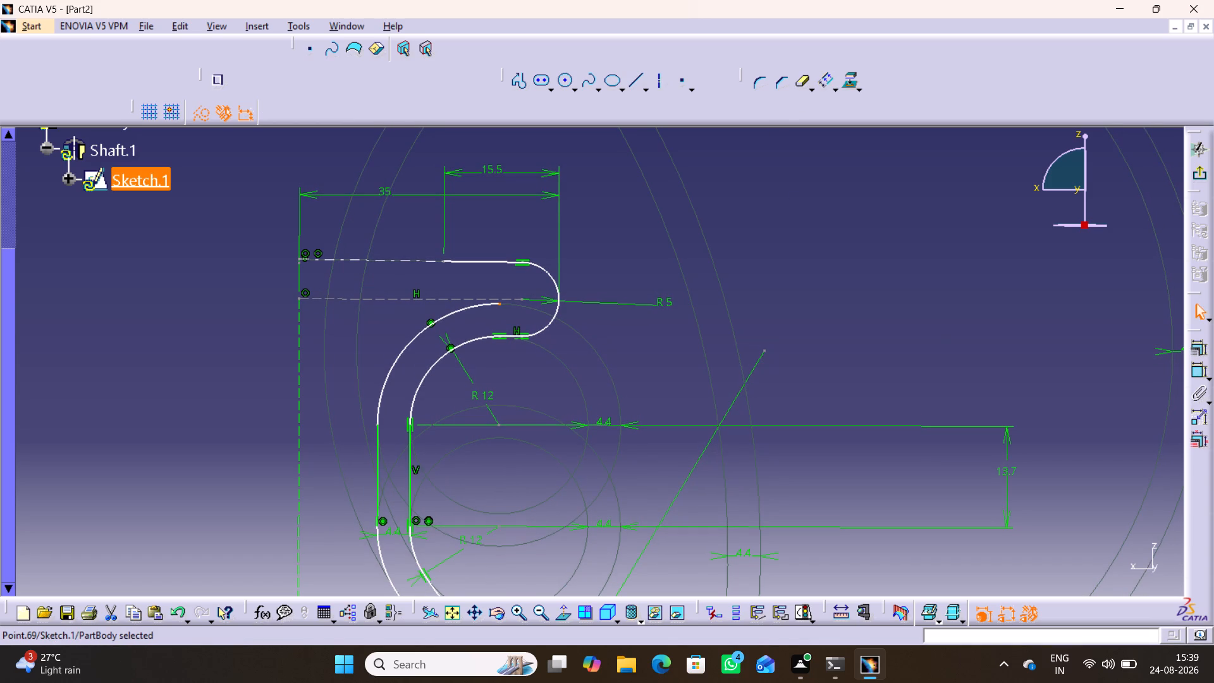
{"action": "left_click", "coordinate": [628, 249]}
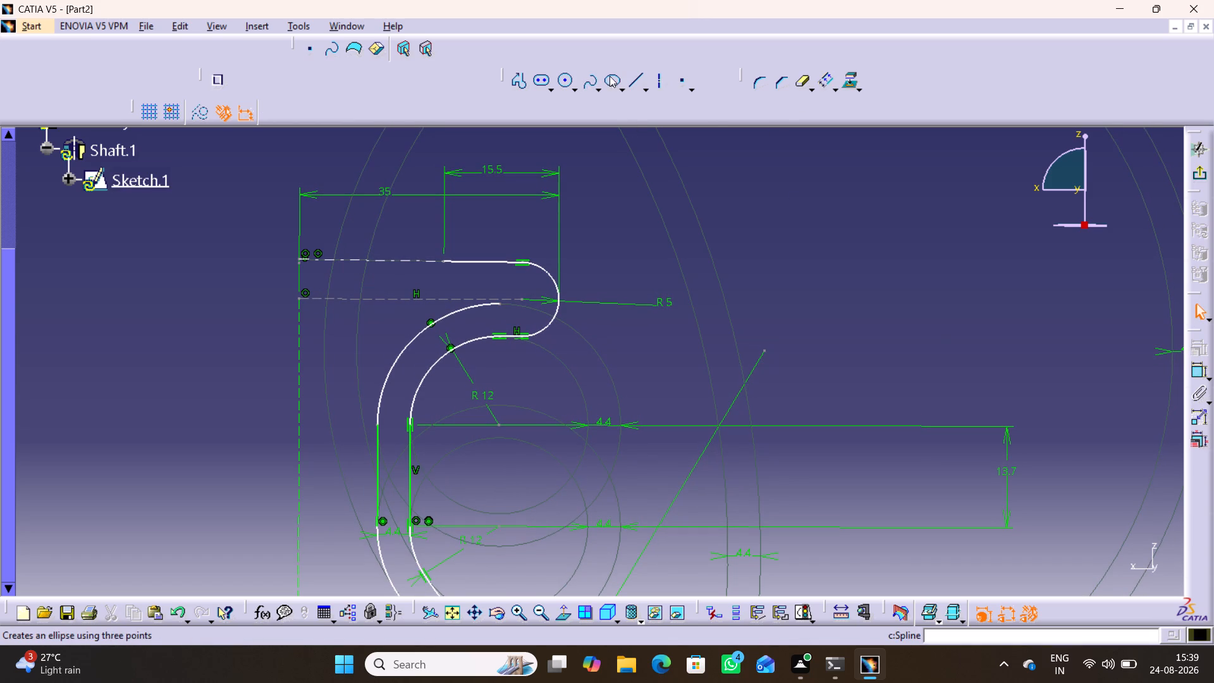
Draw a vertical line about 7.5 mm long from the top rim line's inner end down to the offset neck arc.
{"action": "left_click", "coordinate": [629, 80]}
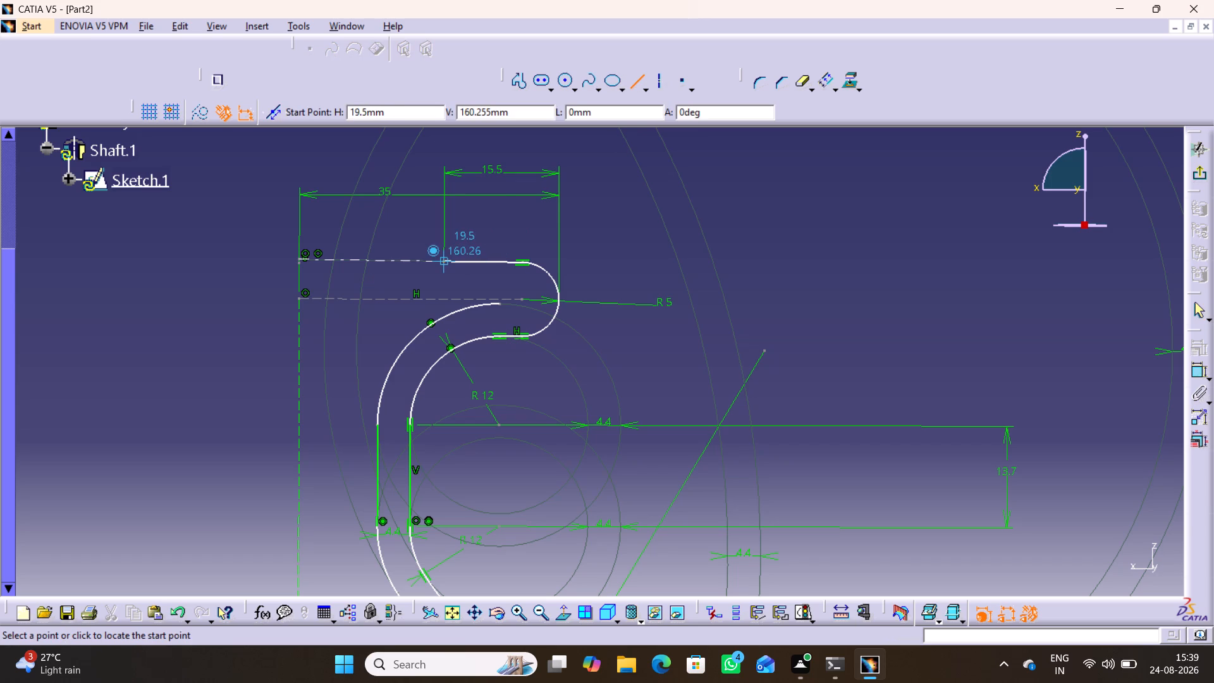
{"action": "left_click", "coordinate": [441, 259]}
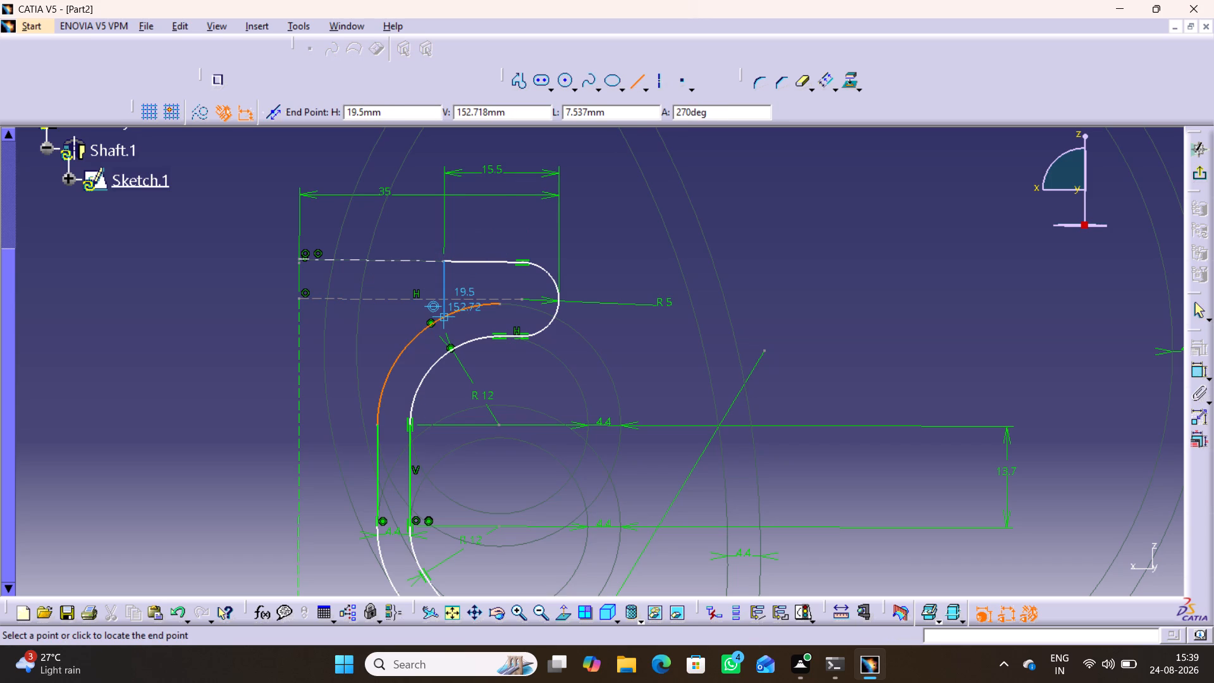
{"action": "left_click", "coordinate": [445, 313]}
{"action": "left_click", "coordinate": [835, 229]}
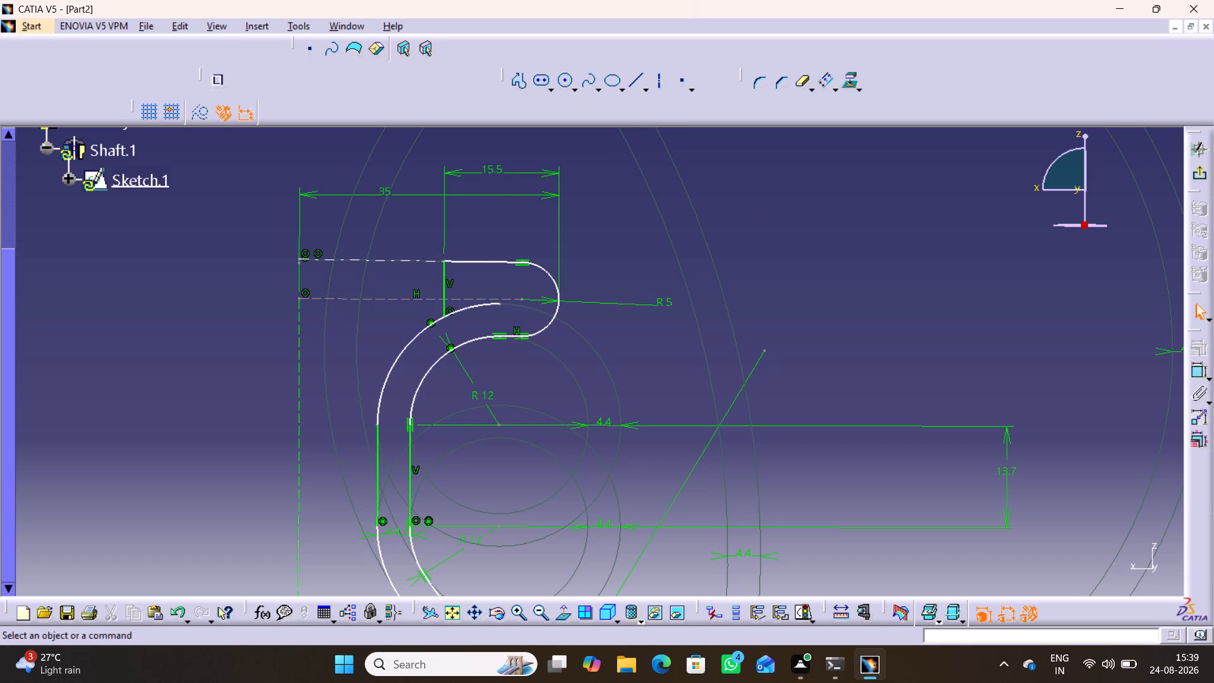
Trim off the part of the offset neck arc that extends into the rim beyond the short vertical line.
{"action": "left_click", "coordinate": [802, 78]}
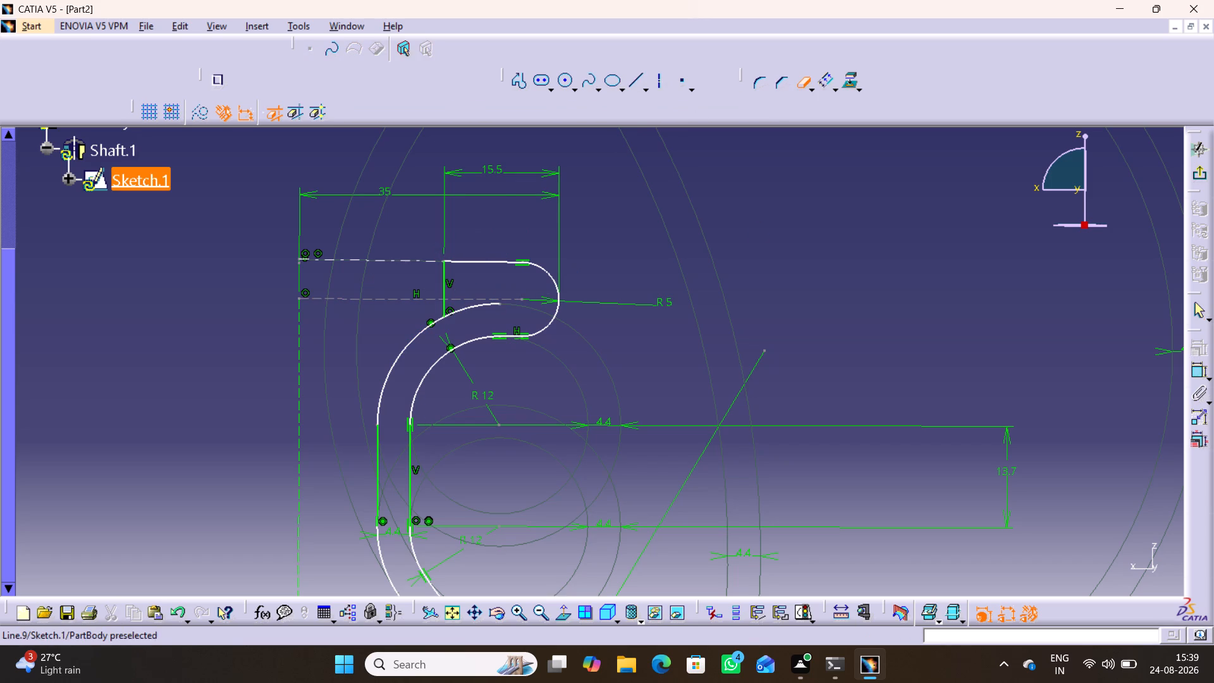
{"action": "left_click", "coordinate": [472, 307]}
{"action": "left_click", "coordinate": [814, 231]}
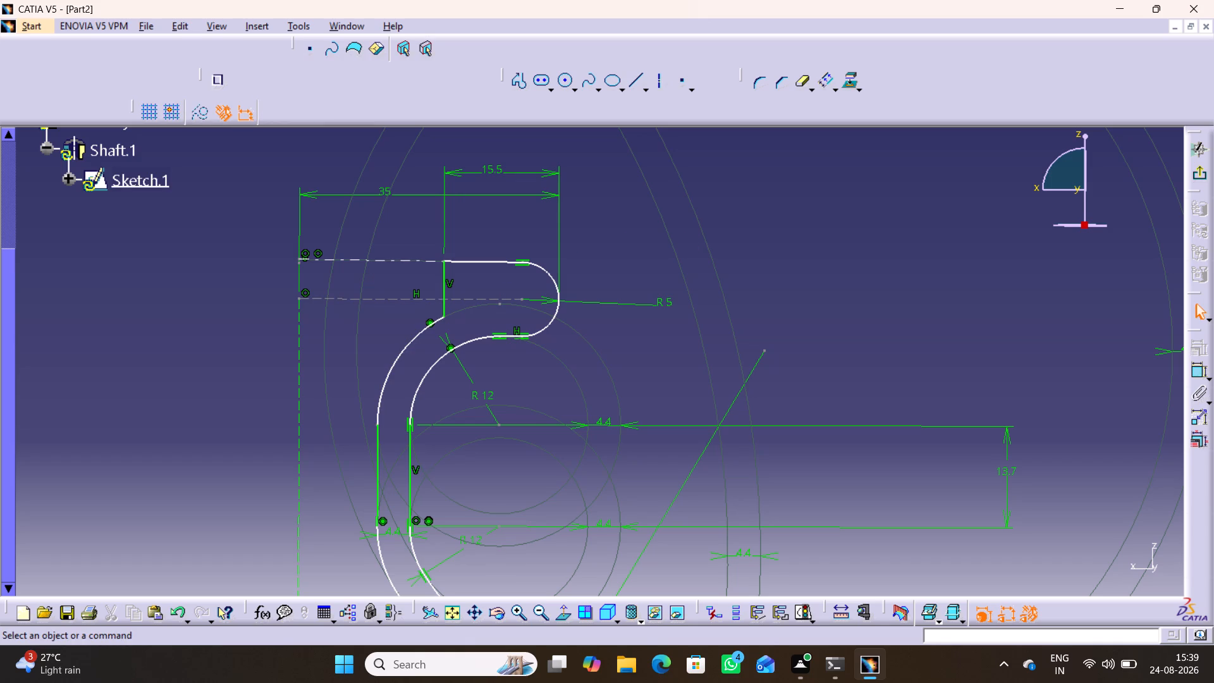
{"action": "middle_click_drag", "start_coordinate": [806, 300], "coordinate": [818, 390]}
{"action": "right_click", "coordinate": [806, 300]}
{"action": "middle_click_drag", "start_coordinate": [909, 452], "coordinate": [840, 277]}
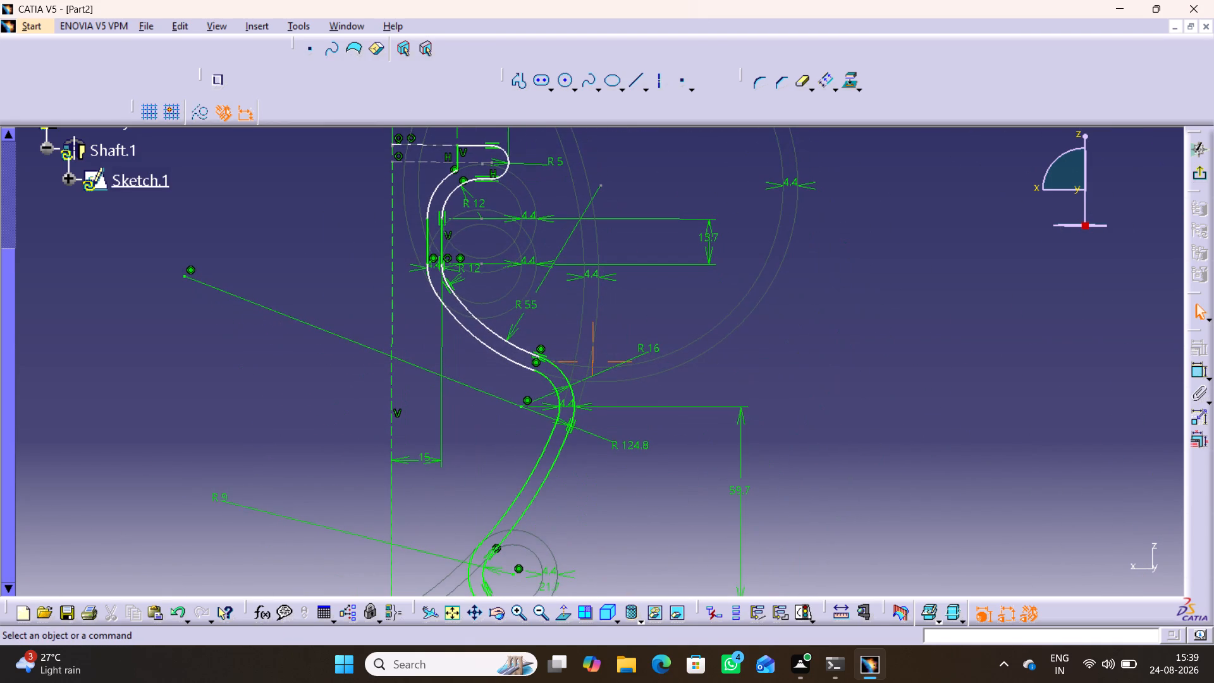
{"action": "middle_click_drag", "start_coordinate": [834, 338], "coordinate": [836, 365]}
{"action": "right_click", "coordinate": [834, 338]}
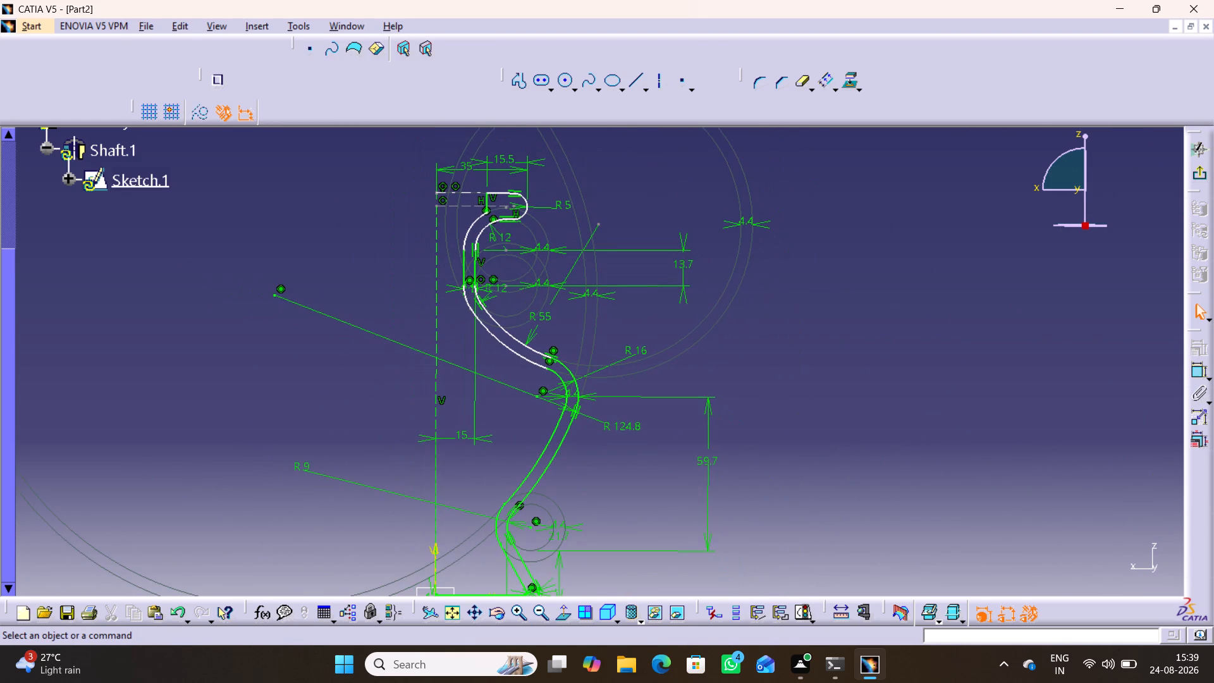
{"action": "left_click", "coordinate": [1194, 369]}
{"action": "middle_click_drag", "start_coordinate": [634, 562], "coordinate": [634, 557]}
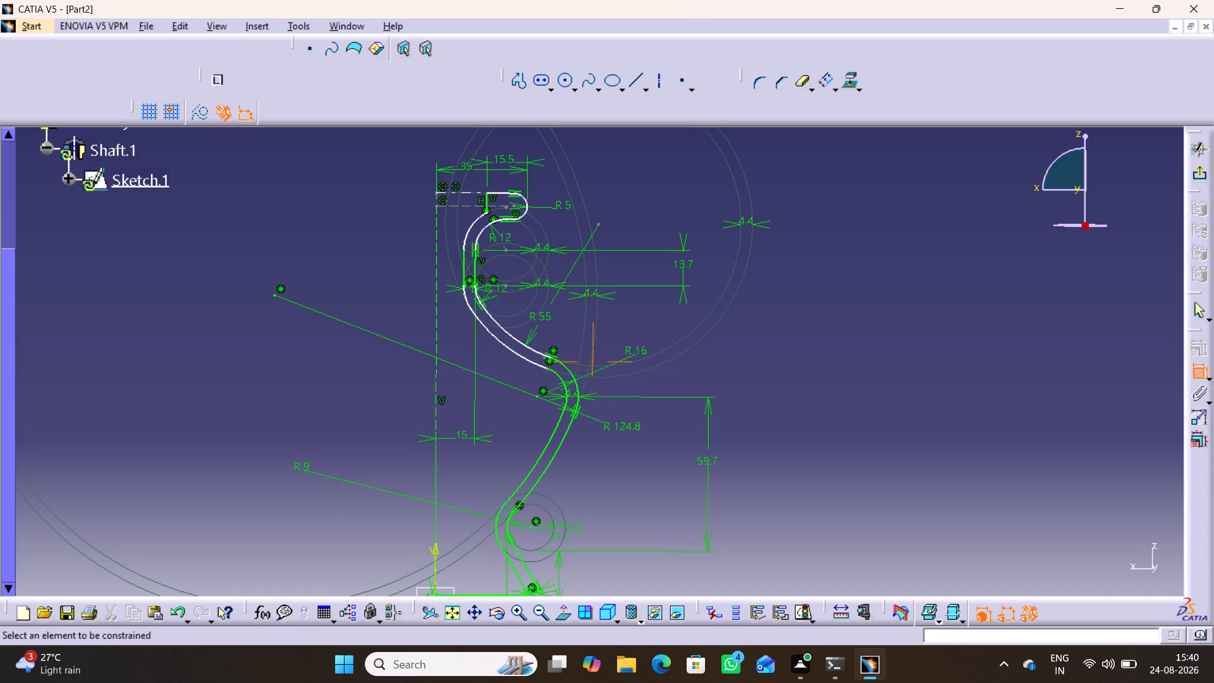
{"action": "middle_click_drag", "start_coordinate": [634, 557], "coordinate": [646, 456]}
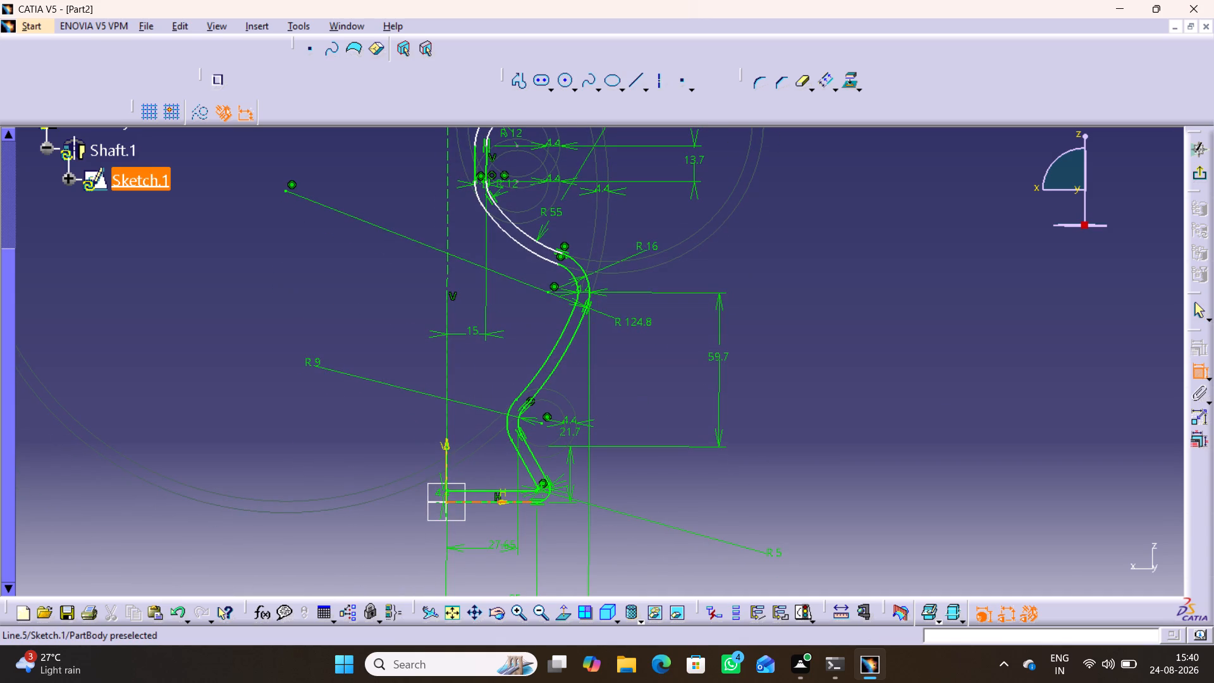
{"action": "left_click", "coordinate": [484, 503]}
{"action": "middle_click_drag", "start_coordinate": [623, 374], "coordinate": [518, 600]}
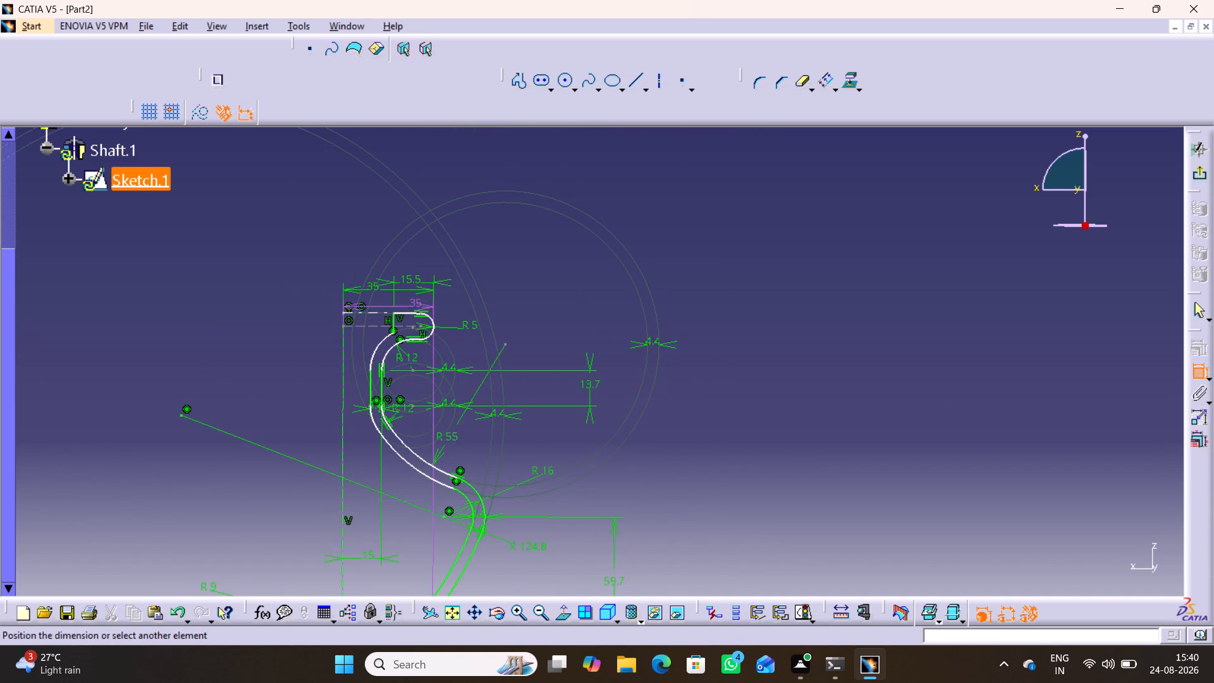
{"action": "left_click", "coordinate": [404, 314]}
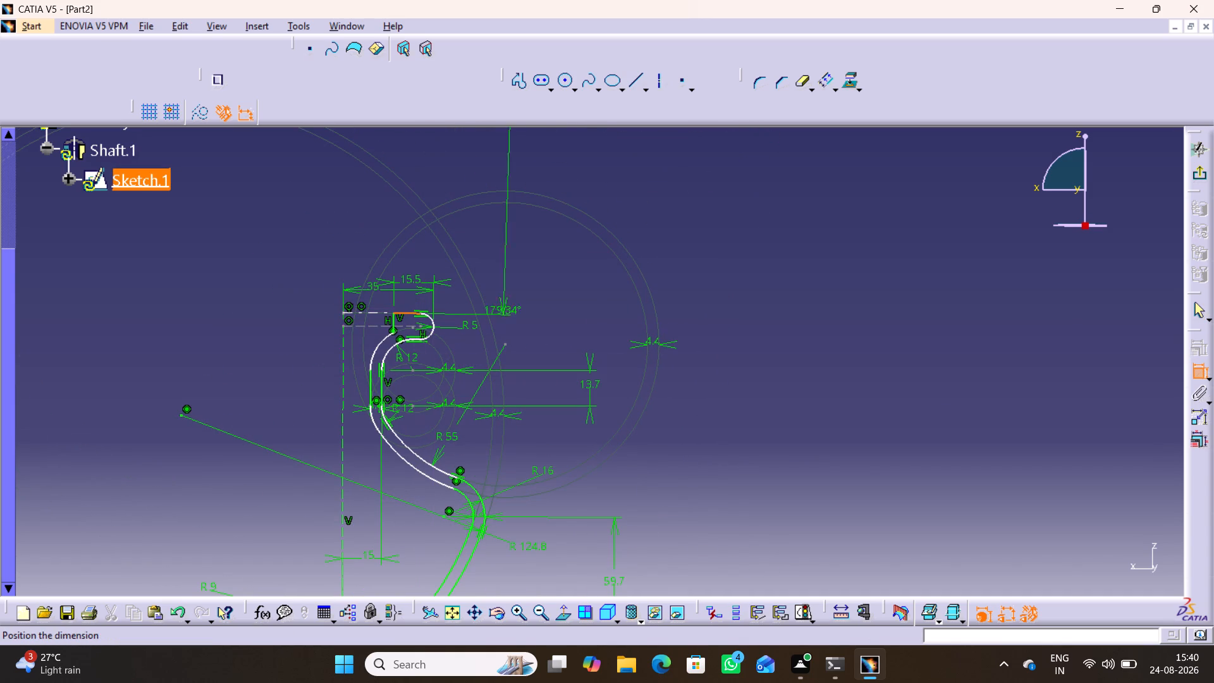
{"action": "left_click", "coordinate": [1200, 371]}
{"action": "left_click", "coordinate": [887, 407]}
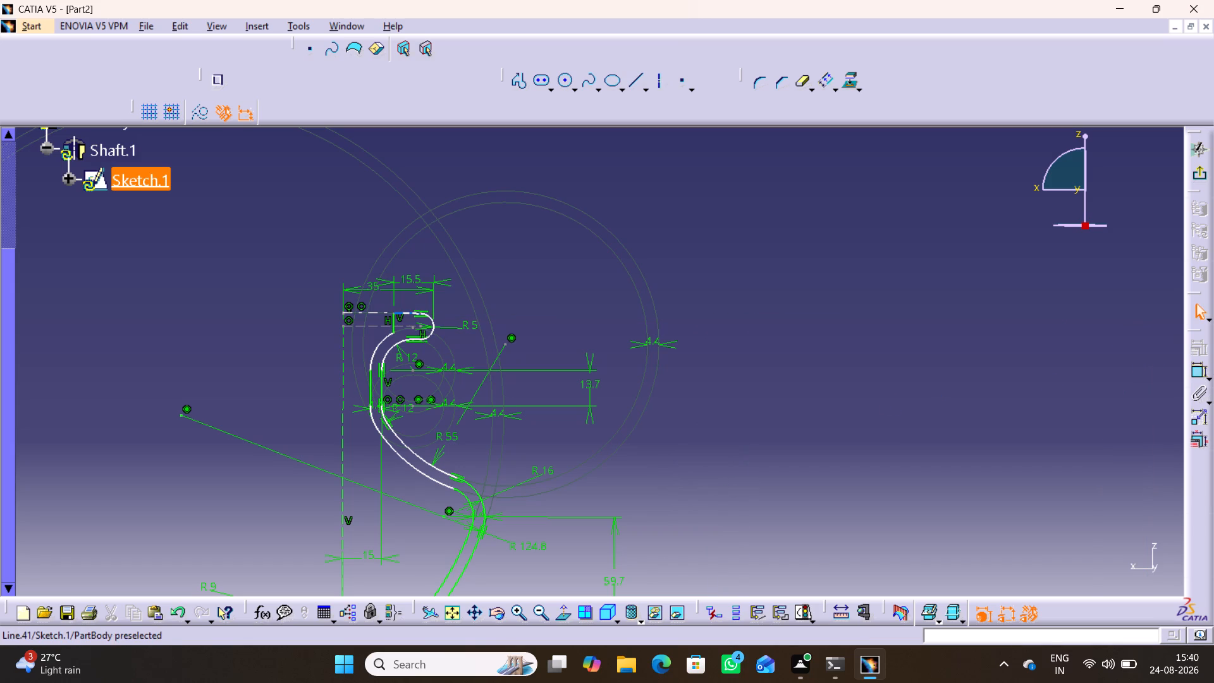
Apply a horizontal constraint to the top rim line.
{"action": "left_click", "coordinate": [407, 312]}
{"action": "left_click", "coordinate": [1201, 348]}
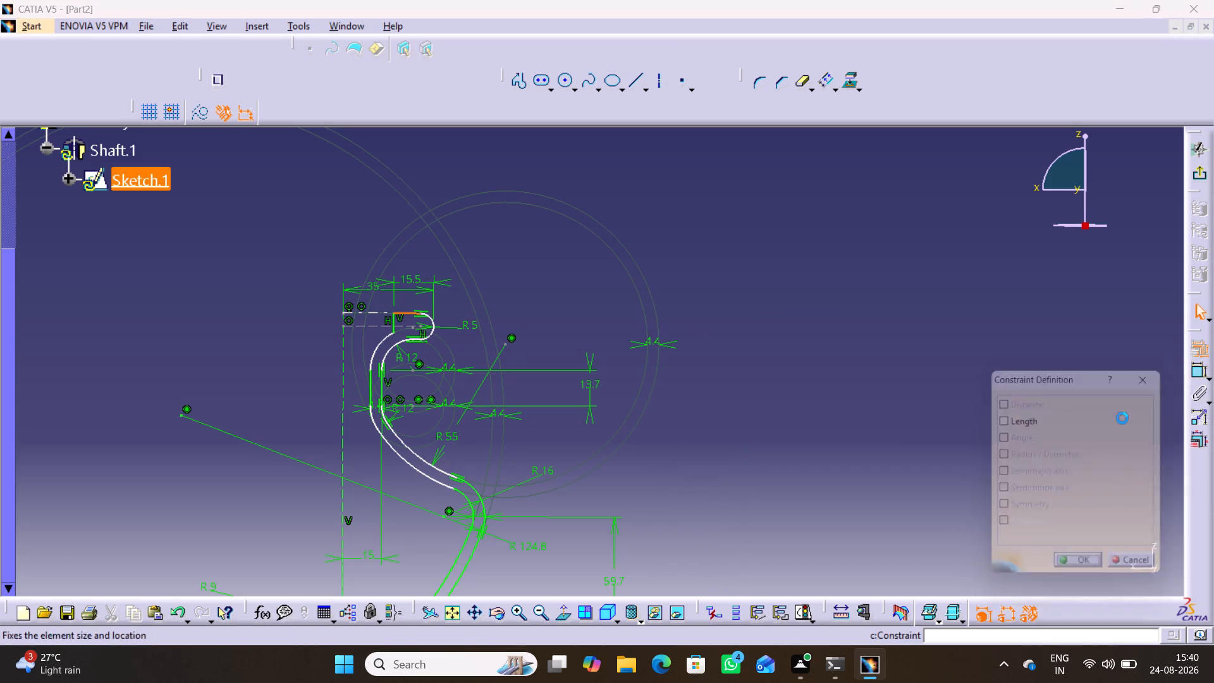
{"action": "left_click", "coordinate": [1123, 508]}
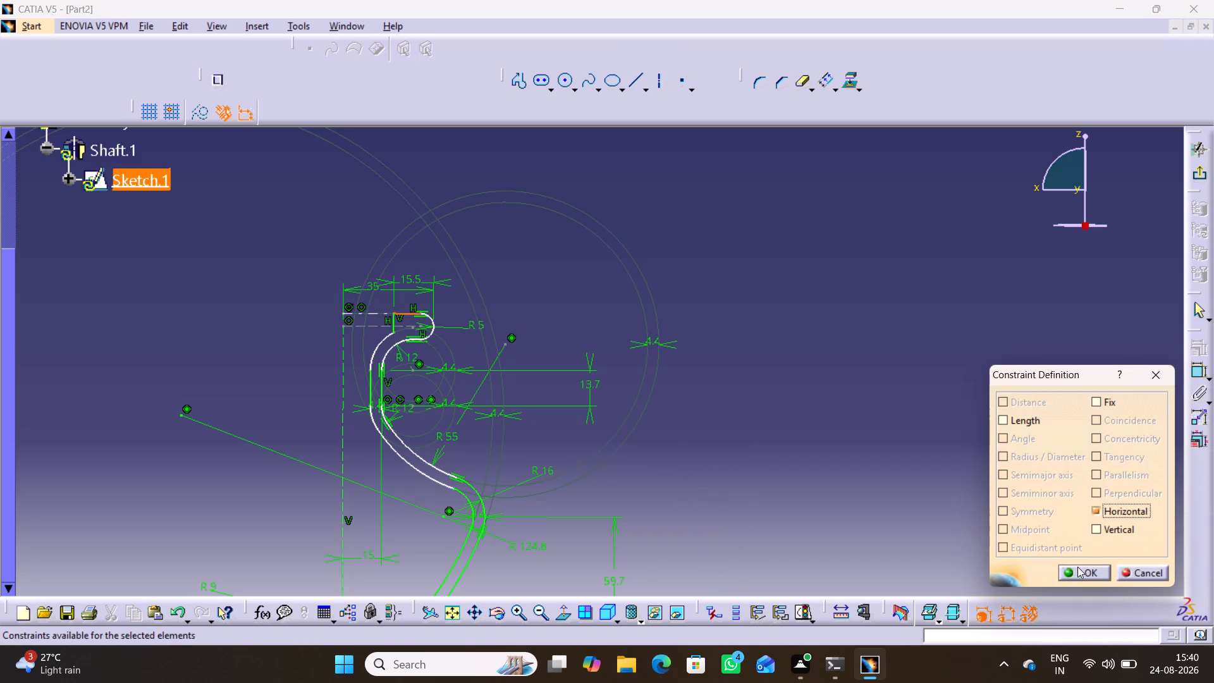
{"action": "left_click", "coordinate": [1076, 569]}
{"action": "left_click", "coordinate": [1124, 341]}
Dimension the height between the top rim line and the outer base line, and set it to 160 mm.
{"action": "left_click", "coordinate": [1196, 368]}
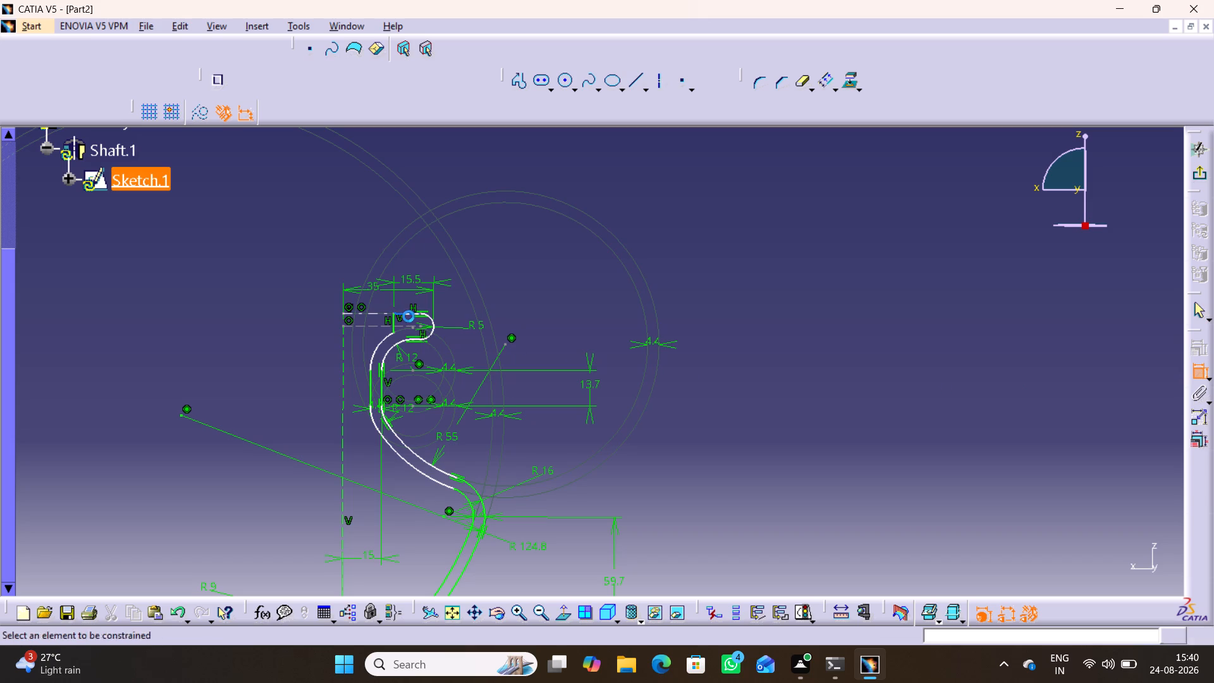
{"action": "left_click", "coordinate": [405, 313]}
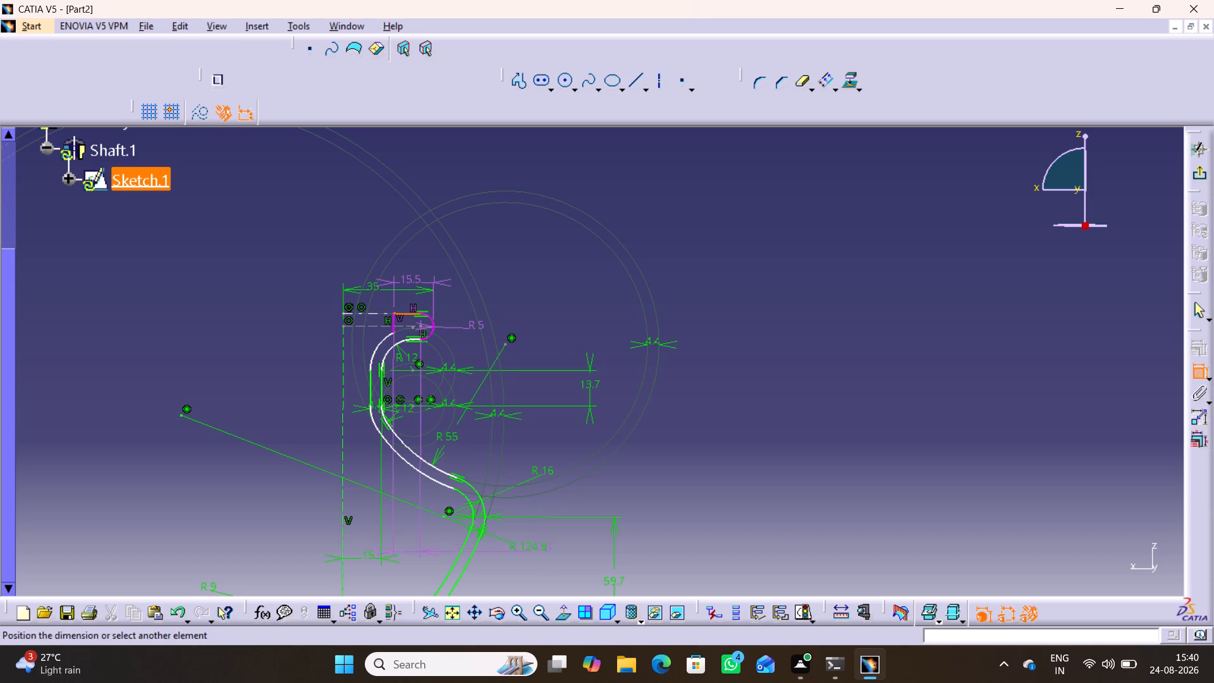
{"action": "middle_click_drag", "start_coordinate": [528, 584], "coordinate": [606, 297]}
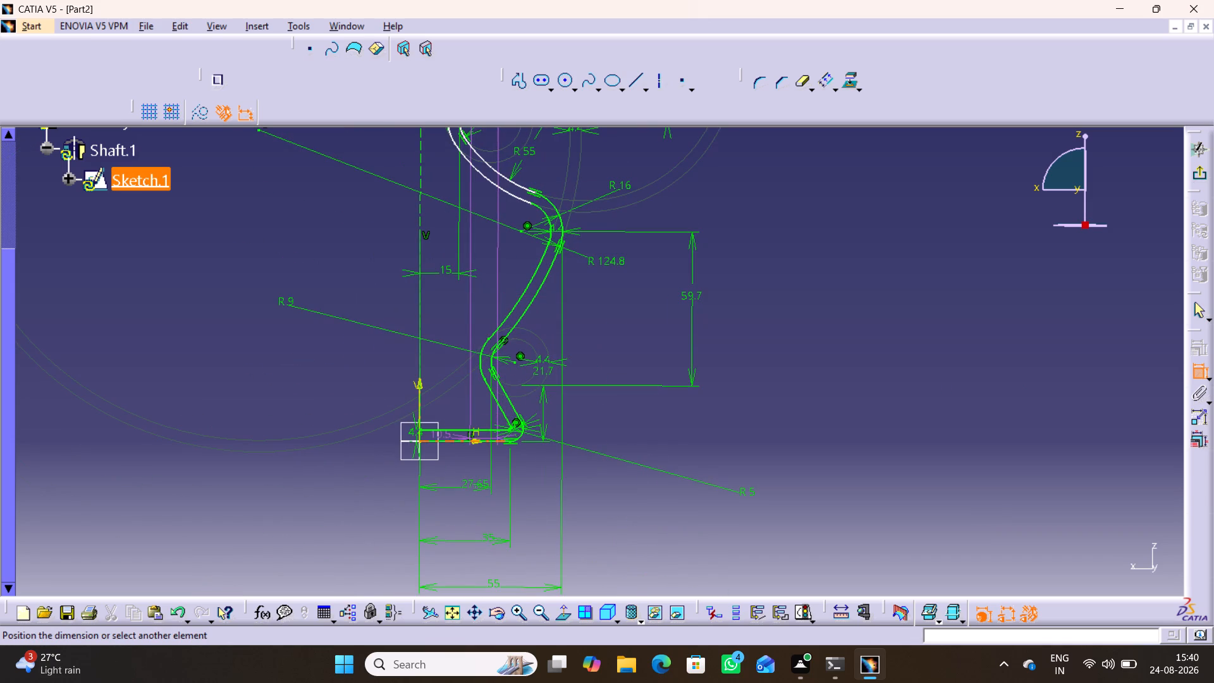
{"action": "left_click", "coordinate": [451, 443]}
{"action": "middle_click_drag", "start_coordinate": [803, 227], "coordinate": [785, 262]}
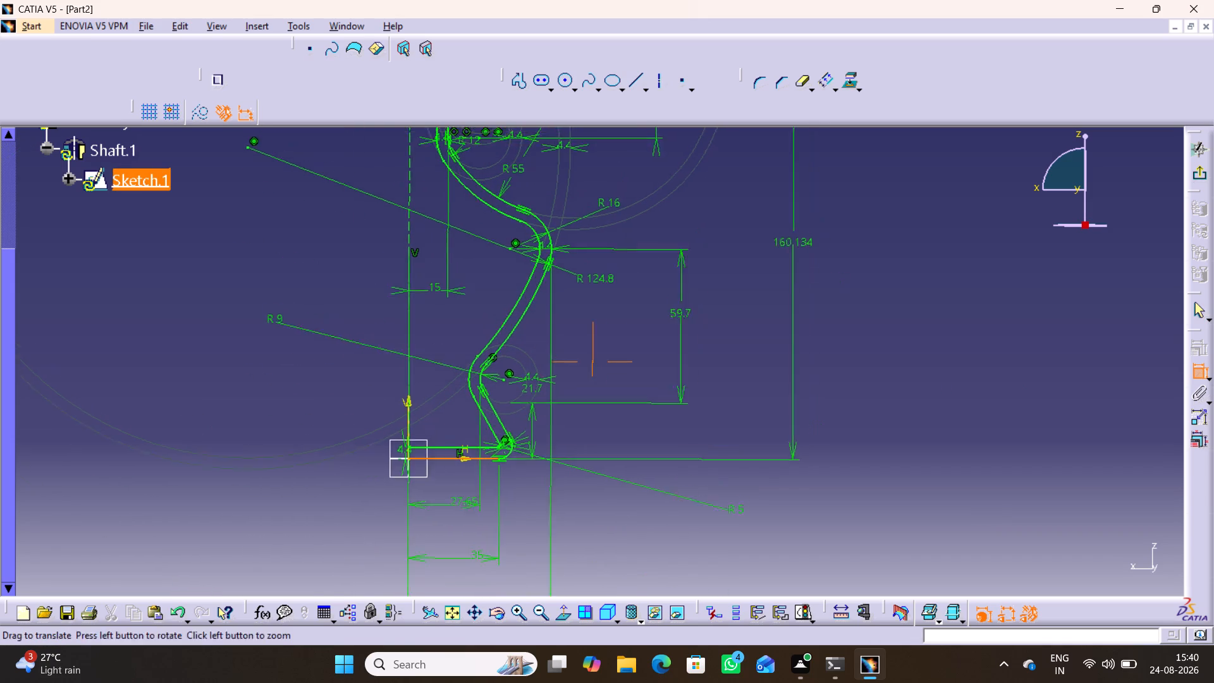
{"action": "middle_click_drag", "start_coordinate": [785, 262], "coordinate": [709, 414]}
{"action": "left_click", "coordinate": [736, 354]}
{"action": "double_click", "coordinate": [733, 349]}
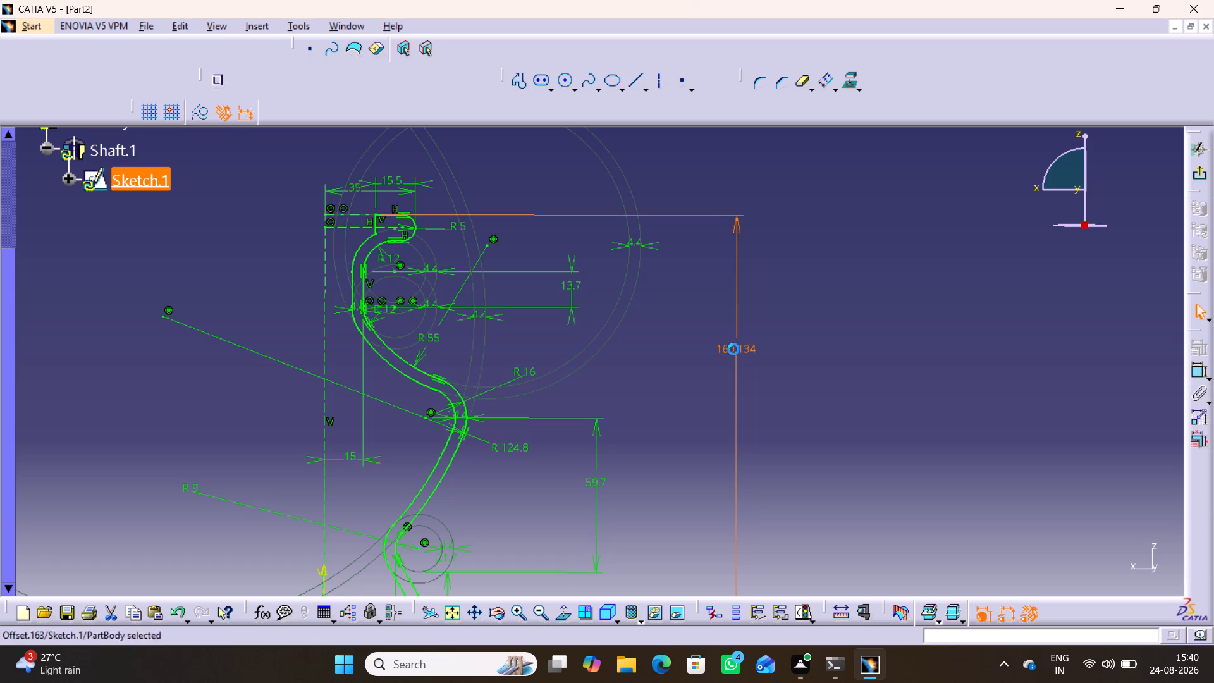
{"action": "type", "text": "160"}
{"action": "key", "text": "Return"}
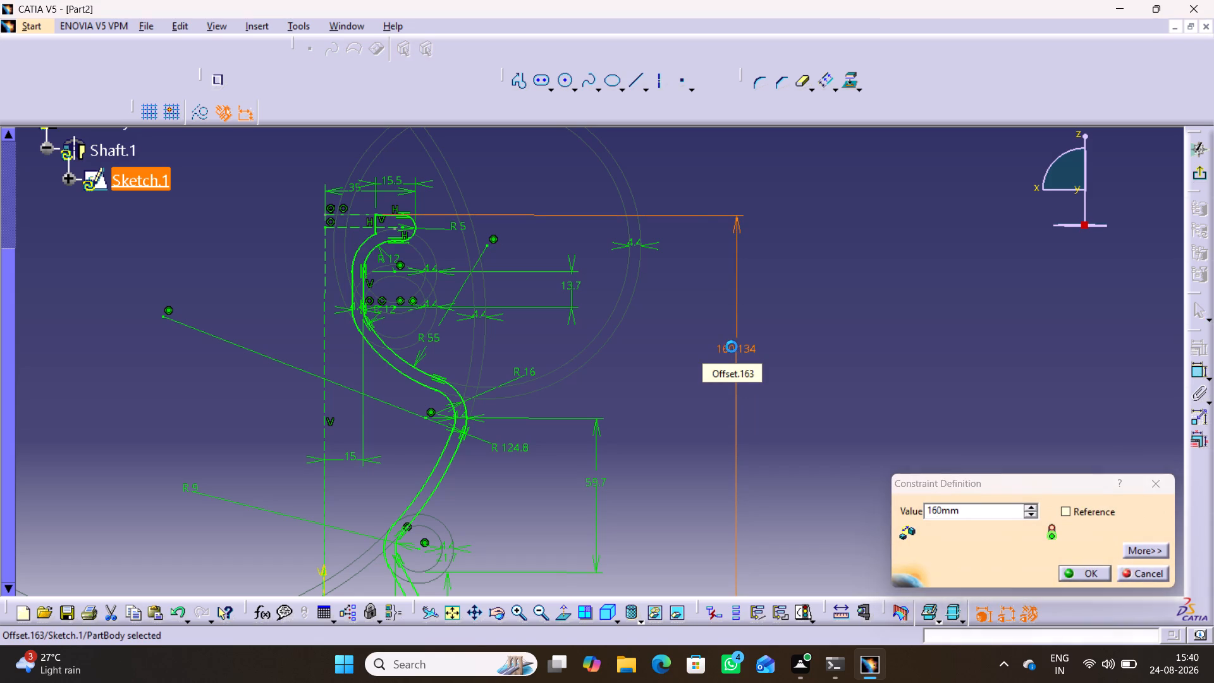
{"action": "left_click", "coordinate": [797, 298]}
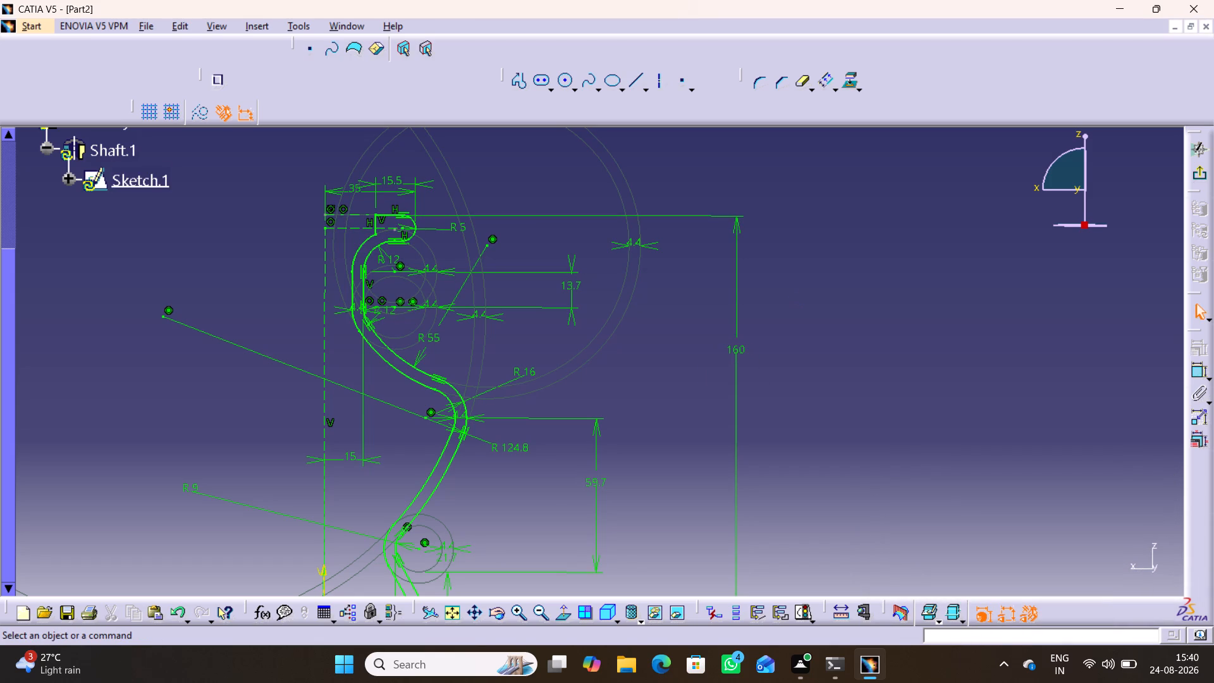
Draw a vertical line 4.4 mm long on the revolve axis from the origin up to the inner base line's end.
{"action": "middle_click_drag", "start_coordinate": [265, 440], "coordinate": [266, 417]}
{"action": "right_click", "coordinate": [265, 440]}
{"action": "middle_click_drag", "start_coordinate": [360, 491], "coordinate": [391, 285]}
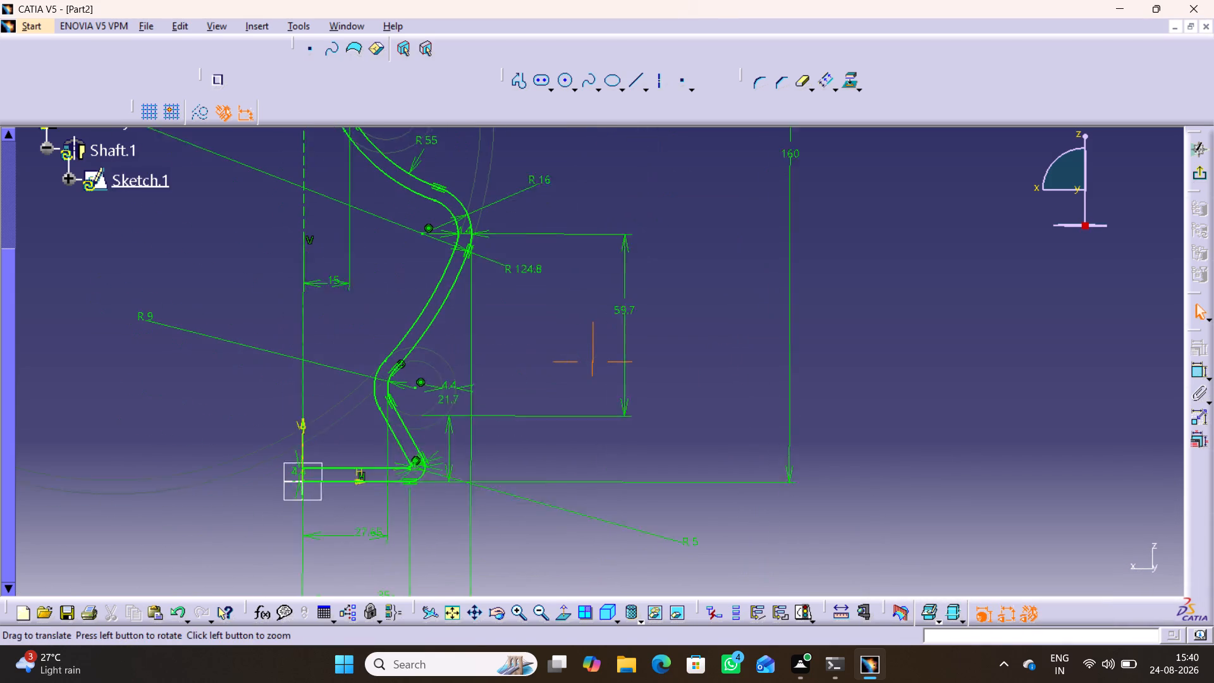
{"action": "middle_click_drag", "start_coordinate": [391, 285], "coordinate": [396, 275]}
{"action": "middle_click_drag", "start_coordinate": [268, 495], "coordinate": [272, 389]}
{"action": "right_click", "coordinate": [270, 488]}
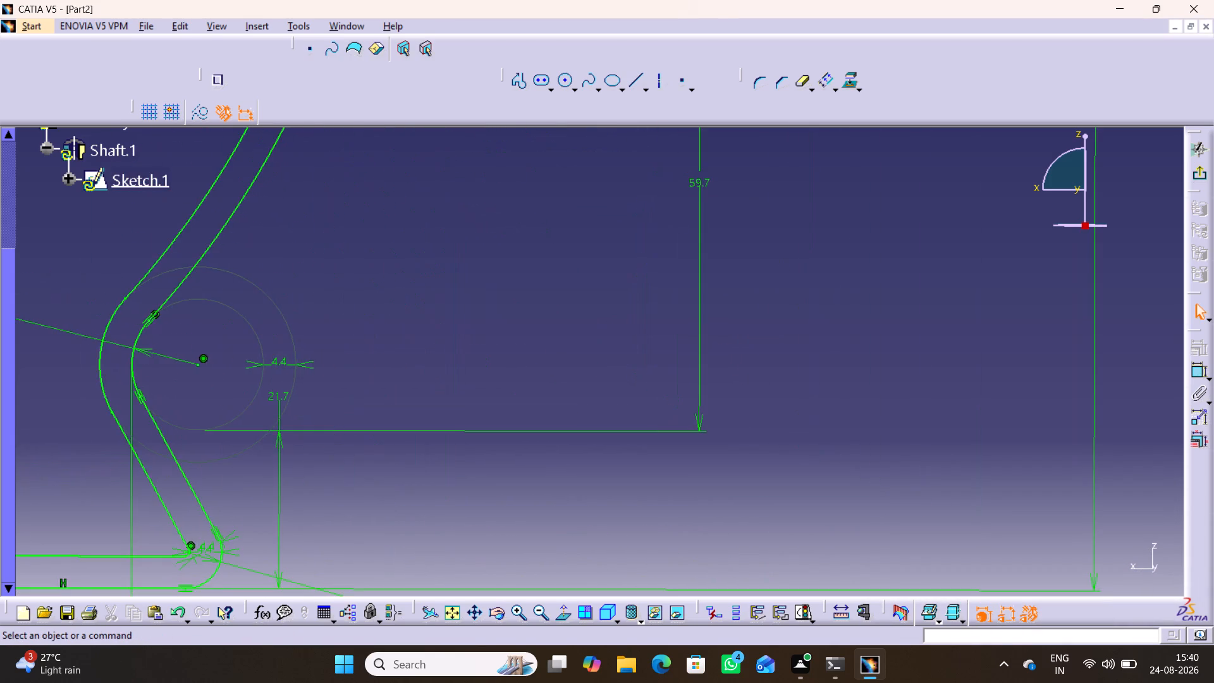
{"action": "middle_click_drag", "start_coordinate": [383, 491], "coordinate": [538, 147]}
{"action": "middle_click_drag", "start_coordinate": [213, 301], "coordinate": [316, 373]}
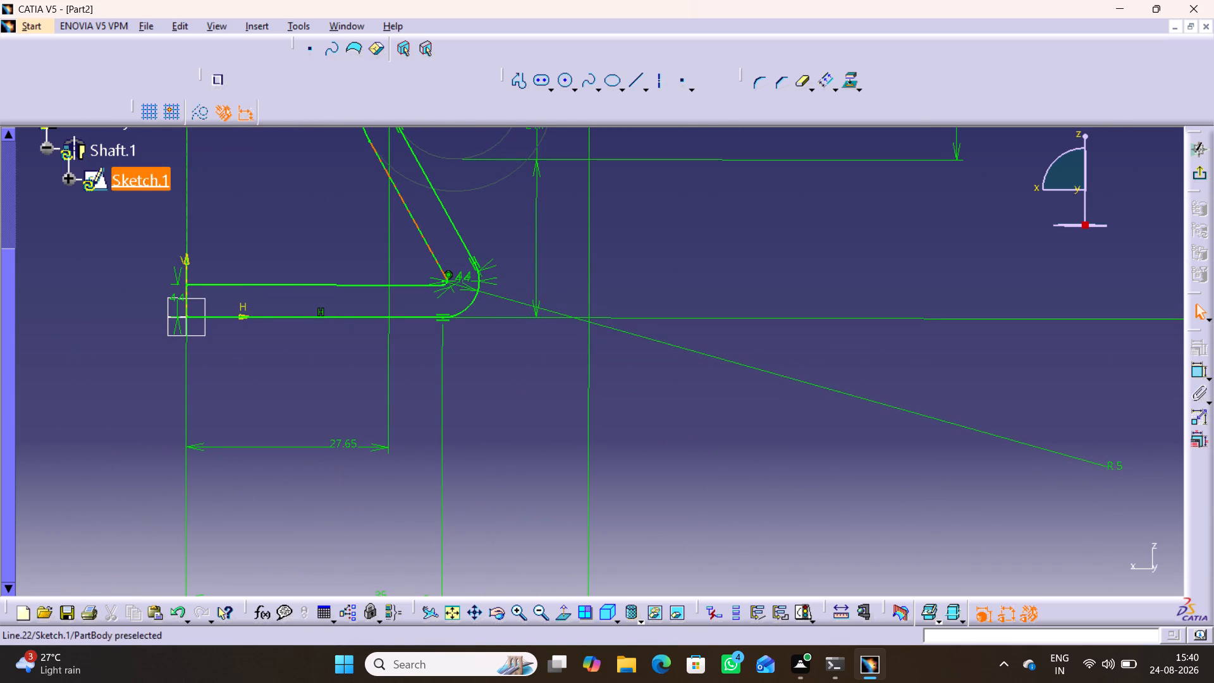
{"action": "left_click", "coordinate": [637, 82]}
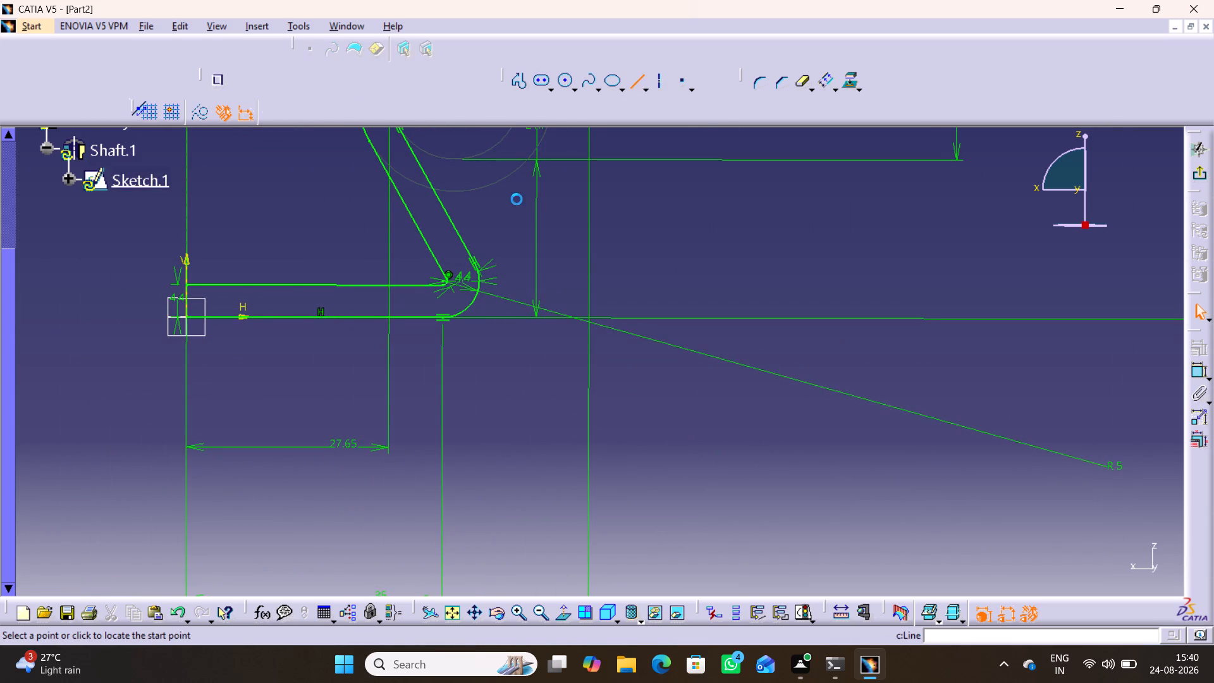
{"action": "left_click", "coordinate": [186, 316]}
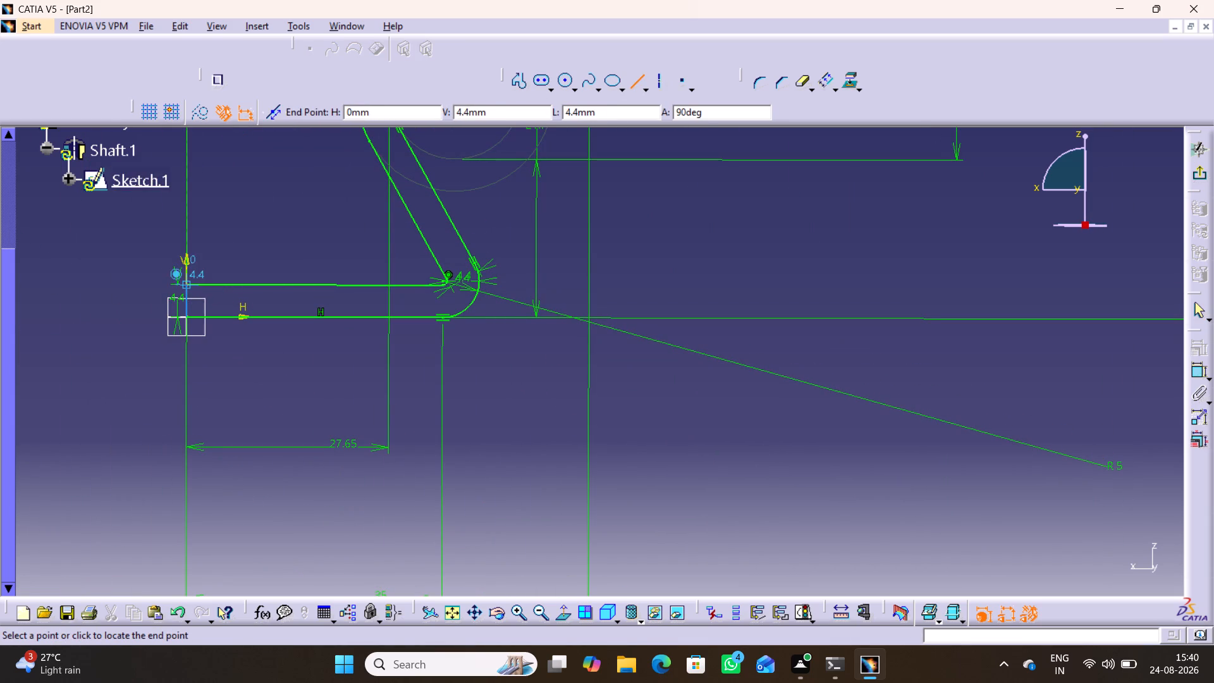
{"action": "left_click", "coordinate": [187, 283]}
{"action": "left_click", "coordinate": [264, 204]}
Exit the closed wall profile sketch to rebuild the revolved vase.
{"action": "middle_click_drag", "start_coordinate": [302, 231], "coordinate": [280, 343]}
{"action": "middle_click_drag", "start_coordinate": [277, 341], "coordinate": [280, 445]}
{"action": "right_click", "coordinate": [278, 341]}
{"action": "middle_click_drag", "start_coordinate": [494, 232], "coordinate": [445, 348]}
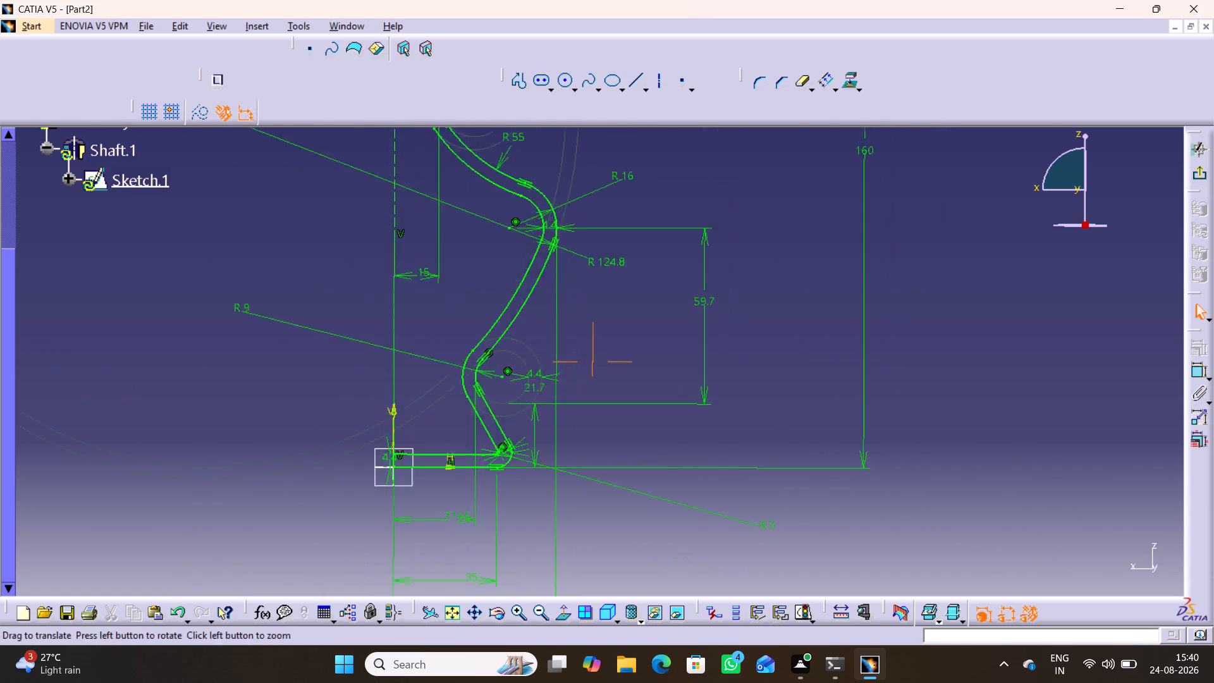
{"action": "middle_click_drag", "start_coordinate": [445, 348], "coordinate": [381, 432]}
{"action": "middle_click_drag", "start_coordinate": [484, 283], "coordinate": [419, 409]}
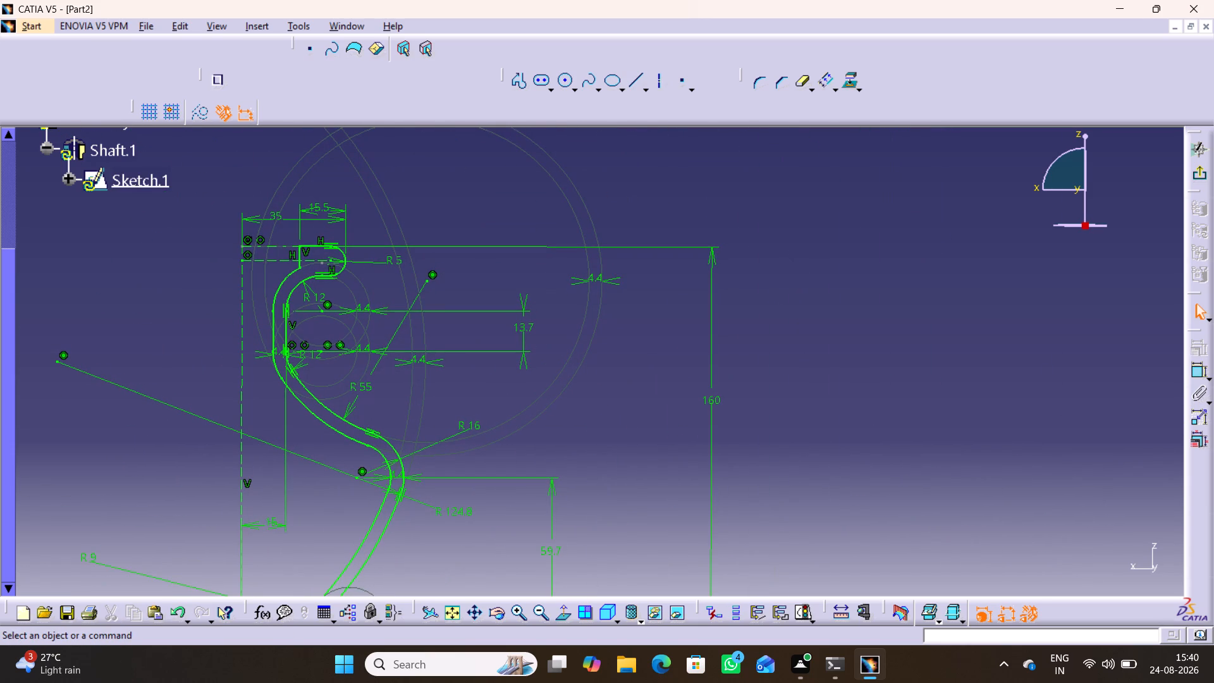
{"action": "left_click", "coordinate": [1203, 172]}
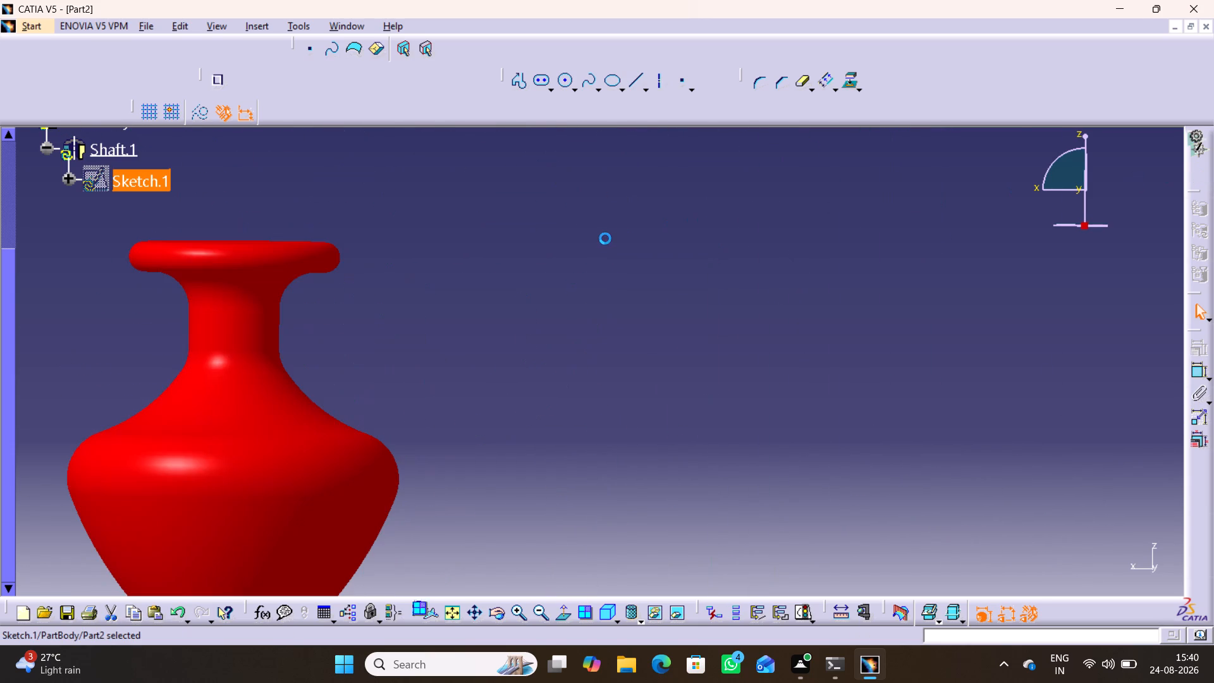
Examine the rebuilt revolved body from several angles.
{"action": "middle_click_drag", "start_coordinate": [455, 317], "coordinate": [472, 329]}
{"action": "right_click_drag", "start_coordinate": [455, 317], "coordinate": [460, 336]}
{"action": "middle_click_drag", "start_coordinate": [583, 333], "coordinate": [611, 245]}
{"action": "right_click_drag", "start_coordinate": [599, 315], "coordinate": [611, 245]}
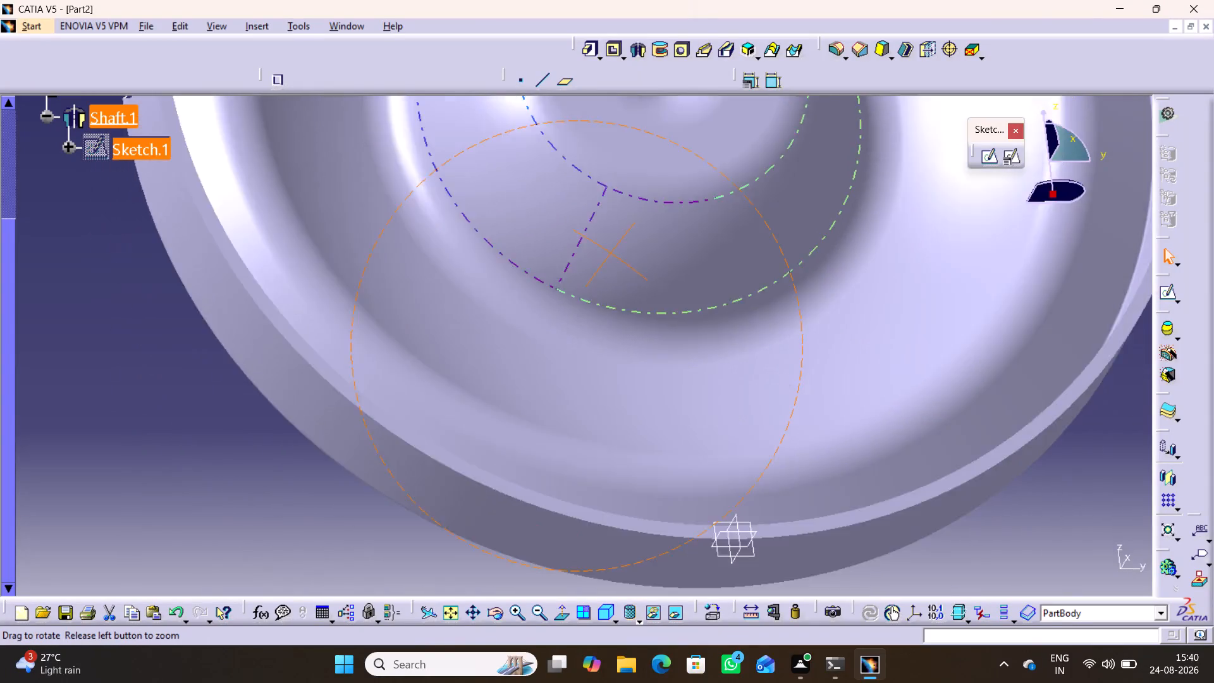
{"action": "right_click_drag", "start_coordinate": [611, 245], "coordinate": [617, 206]}
{"action": "middle_click_drag", "start_coordinate": [611, 245], "coordinate": [534, 387]}
{"action": "middle_click_drag", "start_coordinate": [559, 393], "coordinate": [598, 202]}
{"action": "right_click_drag", "start_coordinate": [566, 379], "coordinate": [598, 202]}
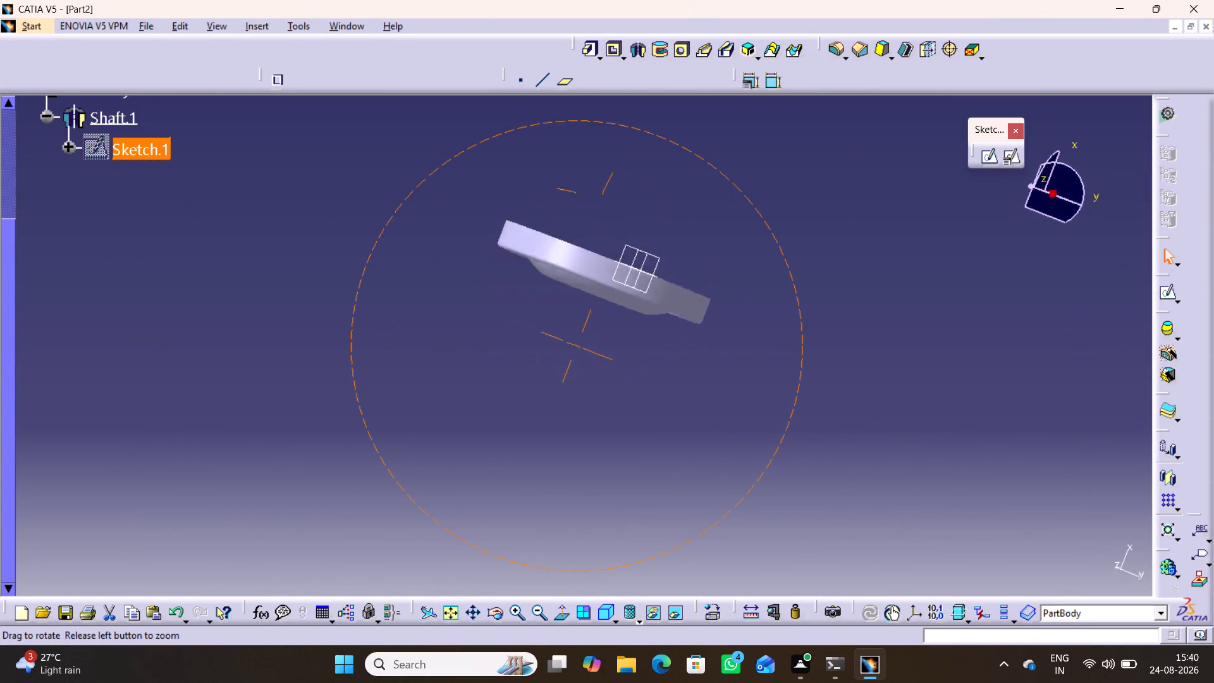
{"action": "right_click_drag", "start_coordinate": [598, 202], "coordinate": [576, 247]}
{"action": "middle_click_drag", "start_coordinate": [598, 202], "coordinate": [576, 247]}
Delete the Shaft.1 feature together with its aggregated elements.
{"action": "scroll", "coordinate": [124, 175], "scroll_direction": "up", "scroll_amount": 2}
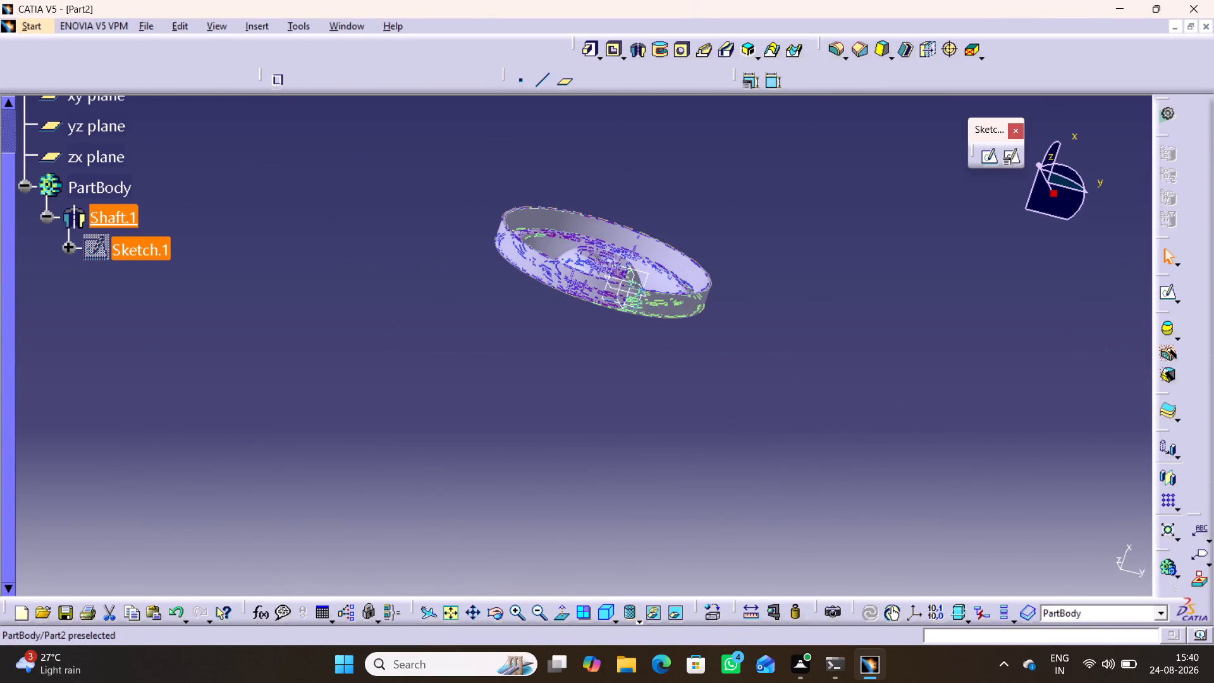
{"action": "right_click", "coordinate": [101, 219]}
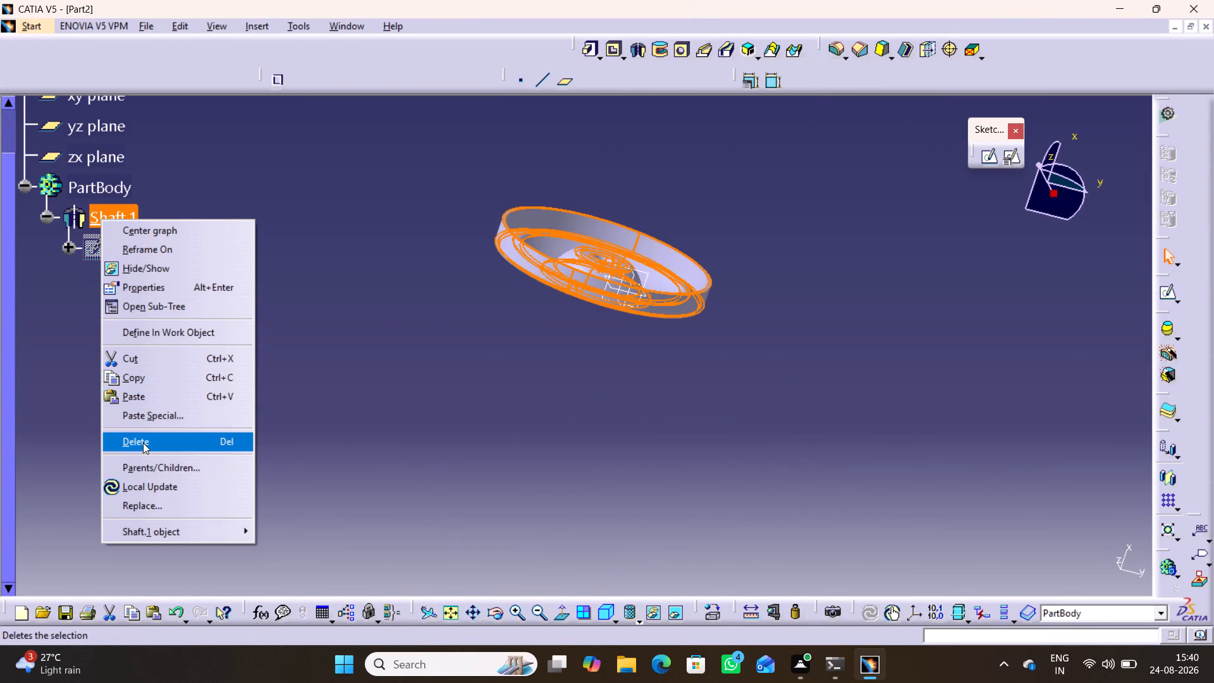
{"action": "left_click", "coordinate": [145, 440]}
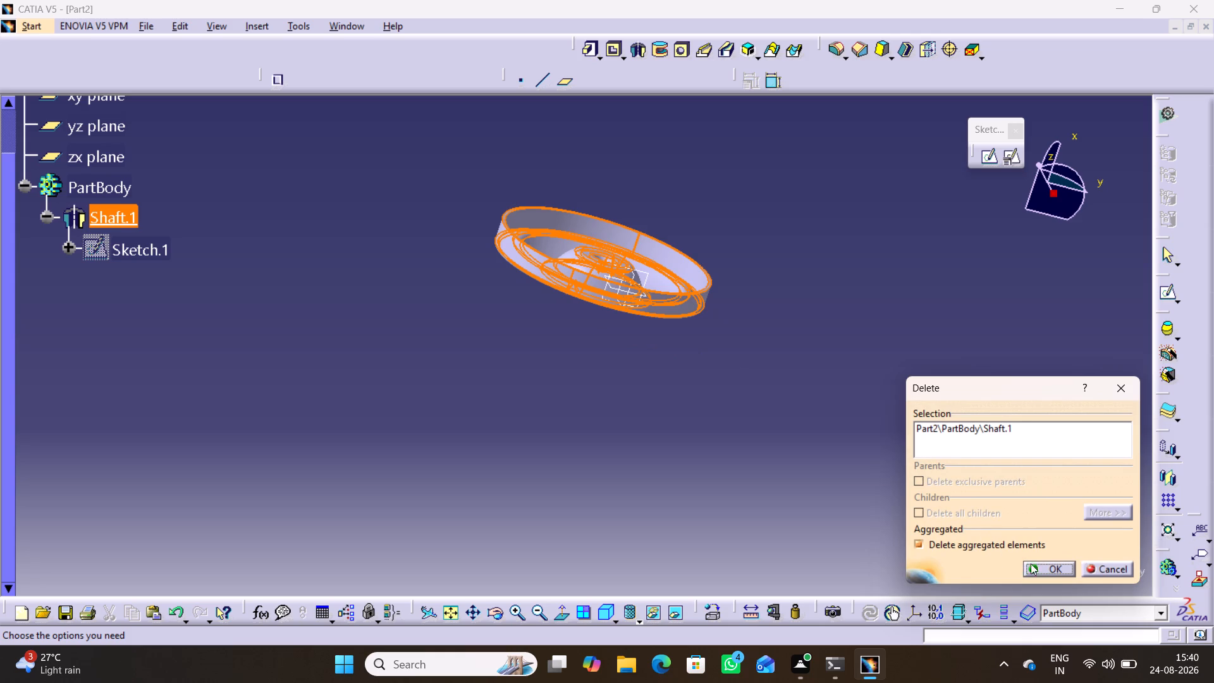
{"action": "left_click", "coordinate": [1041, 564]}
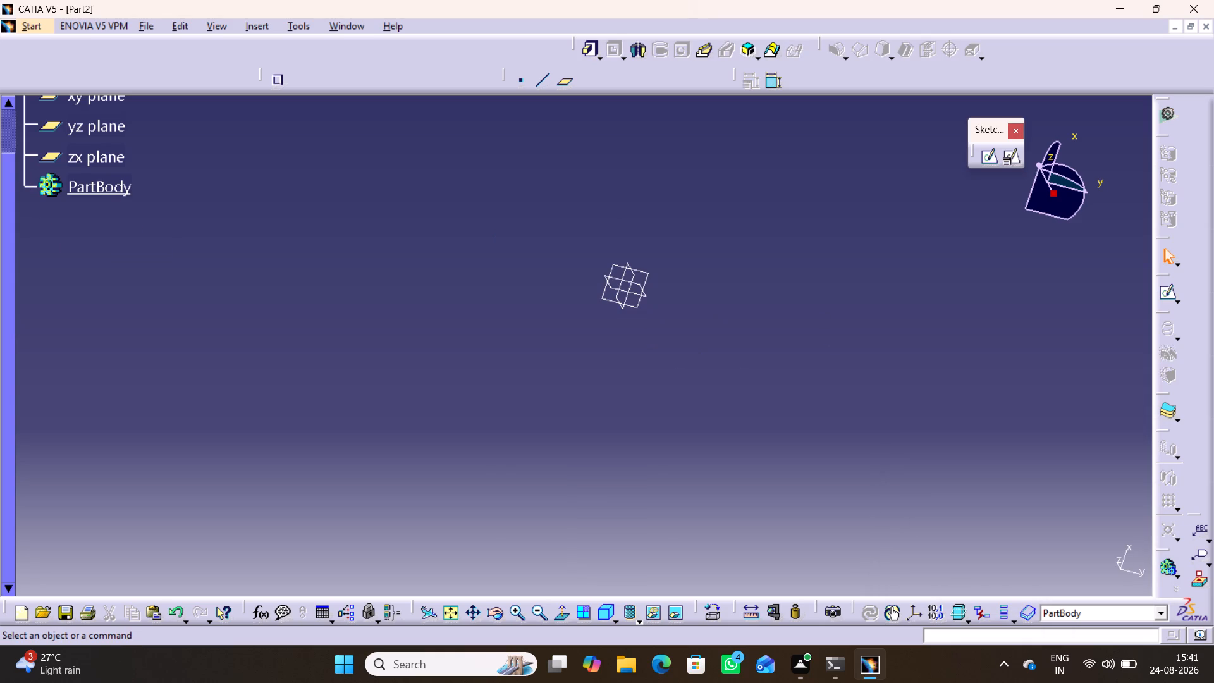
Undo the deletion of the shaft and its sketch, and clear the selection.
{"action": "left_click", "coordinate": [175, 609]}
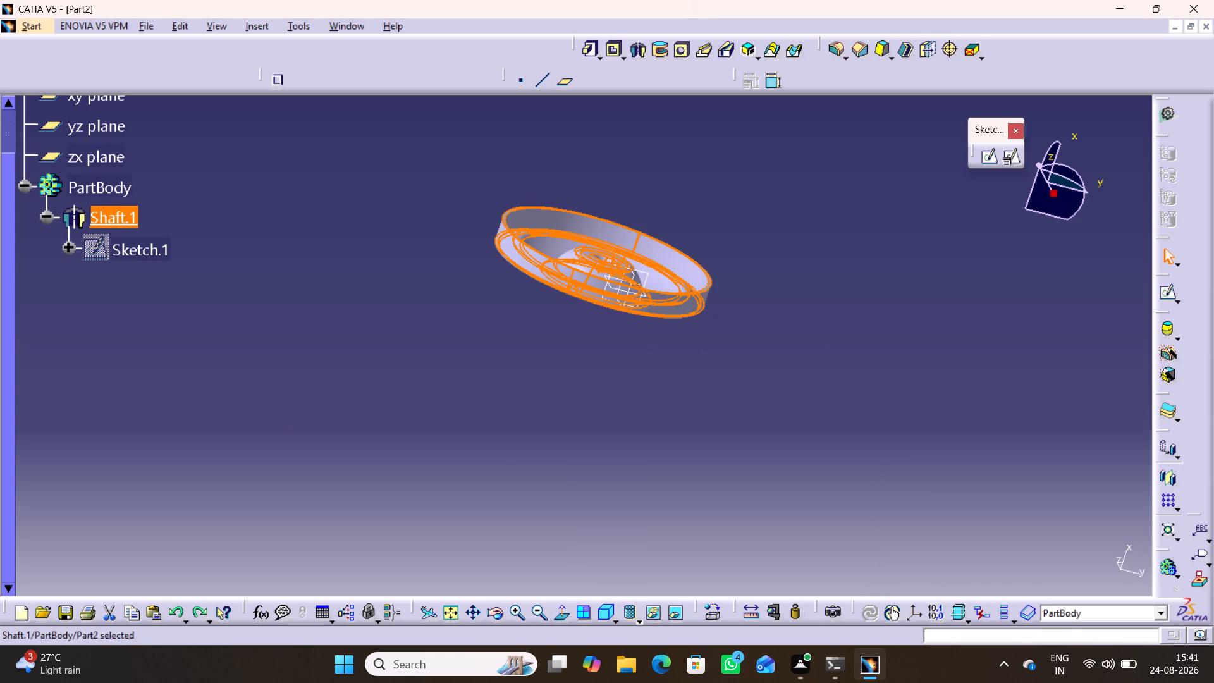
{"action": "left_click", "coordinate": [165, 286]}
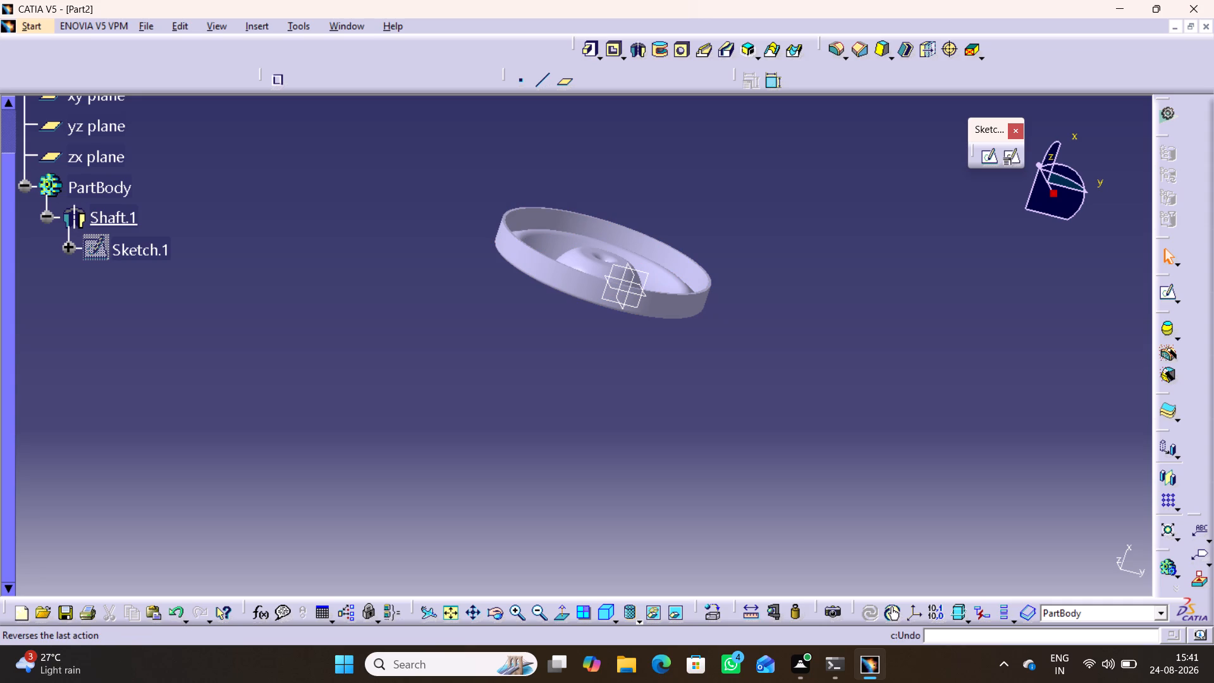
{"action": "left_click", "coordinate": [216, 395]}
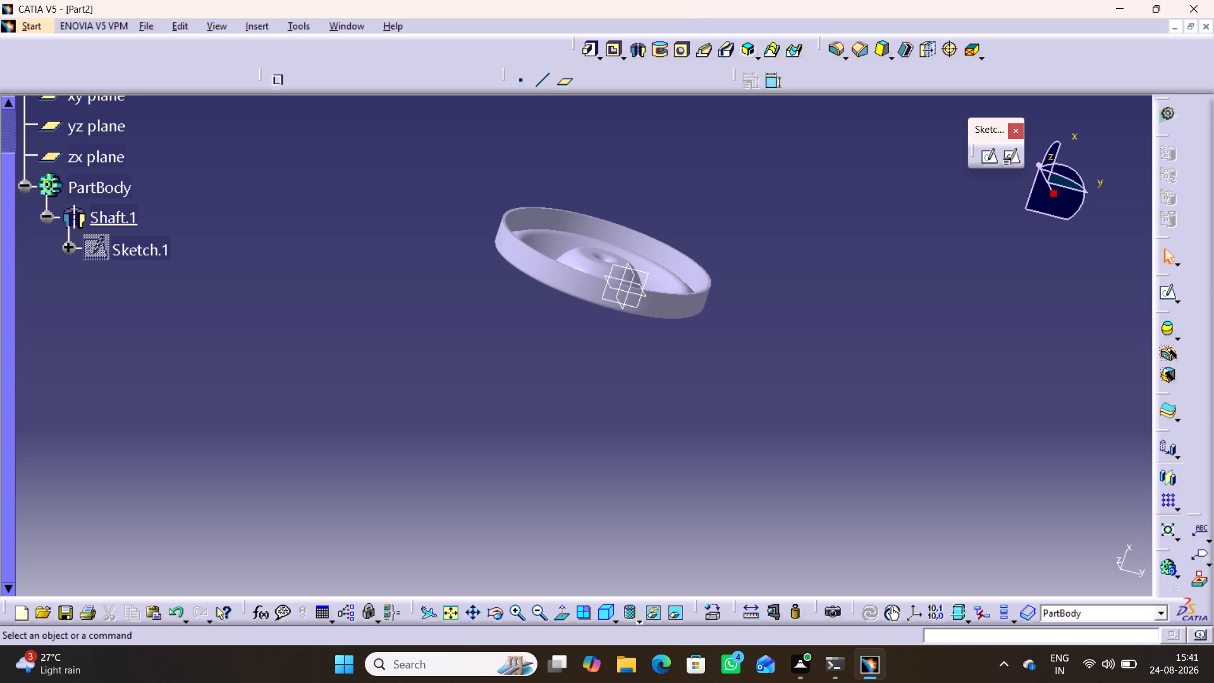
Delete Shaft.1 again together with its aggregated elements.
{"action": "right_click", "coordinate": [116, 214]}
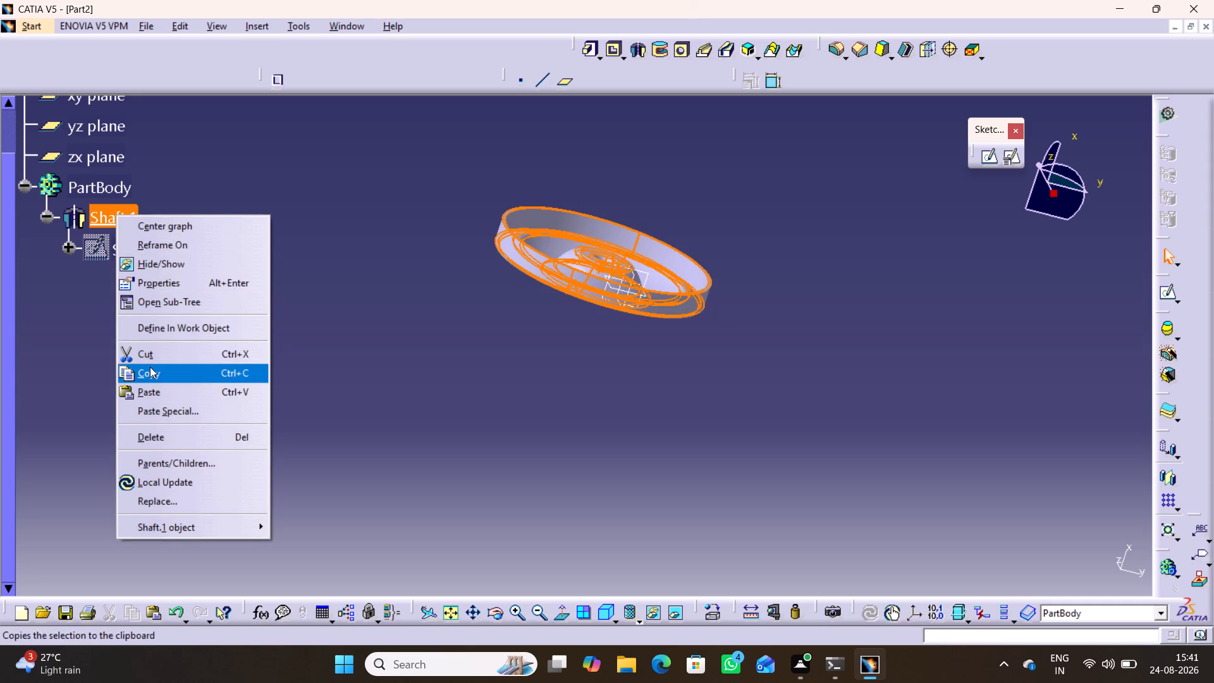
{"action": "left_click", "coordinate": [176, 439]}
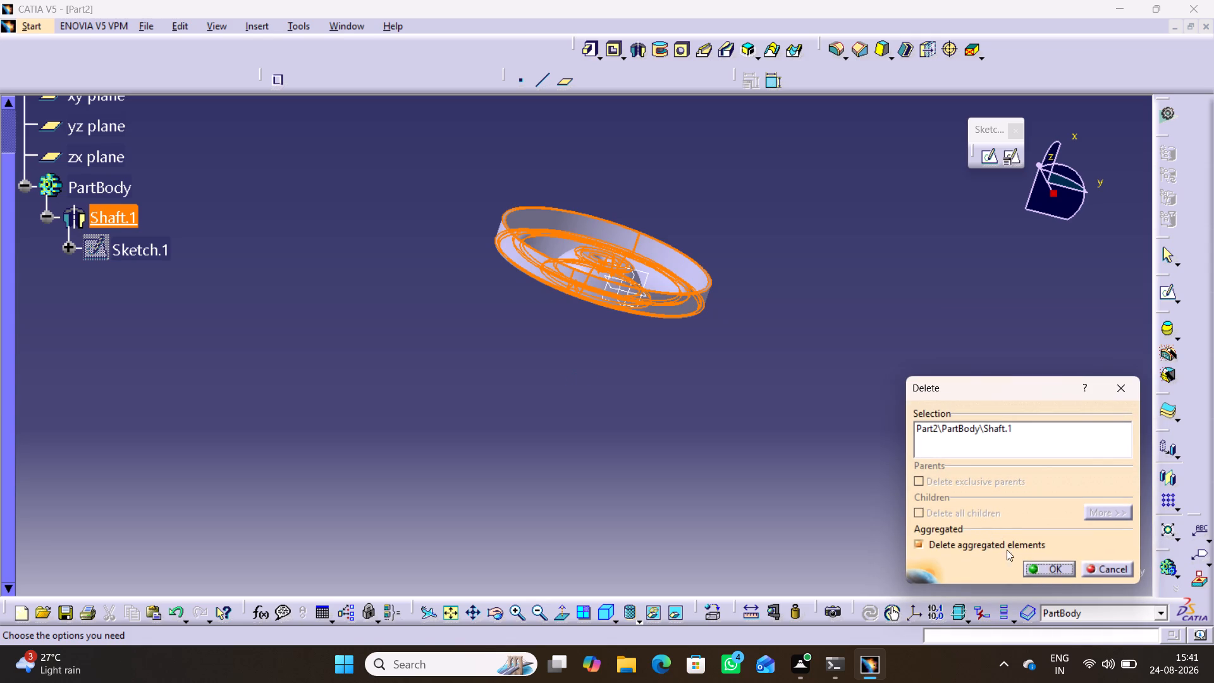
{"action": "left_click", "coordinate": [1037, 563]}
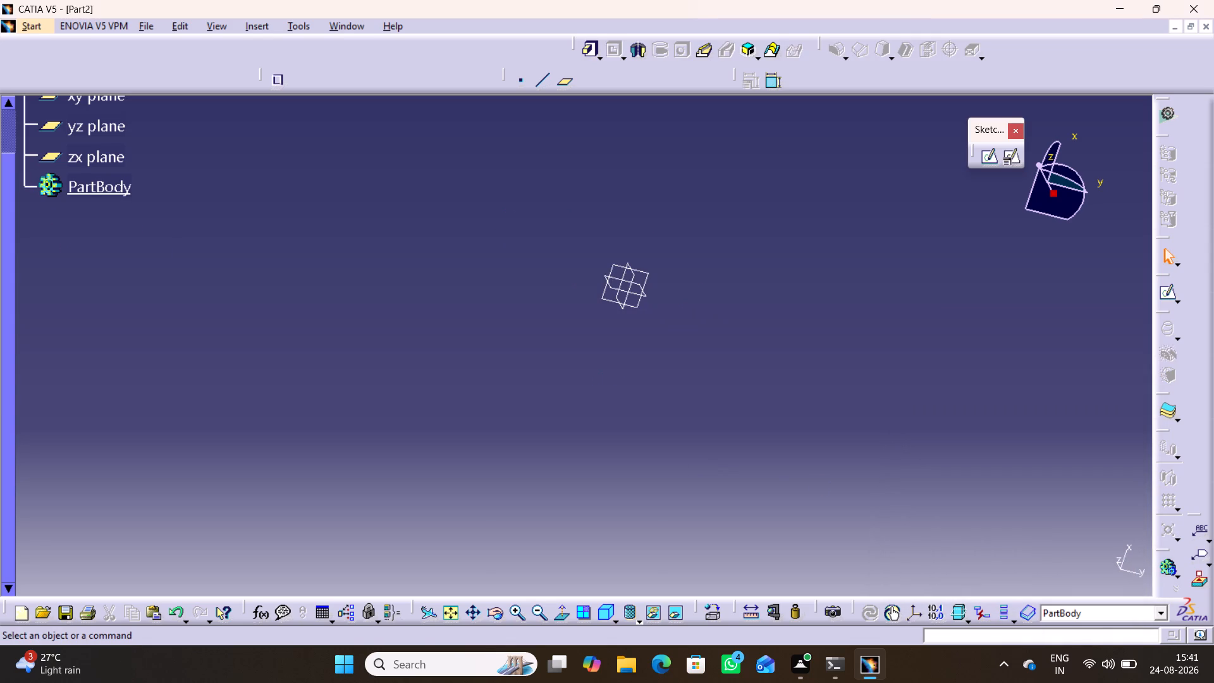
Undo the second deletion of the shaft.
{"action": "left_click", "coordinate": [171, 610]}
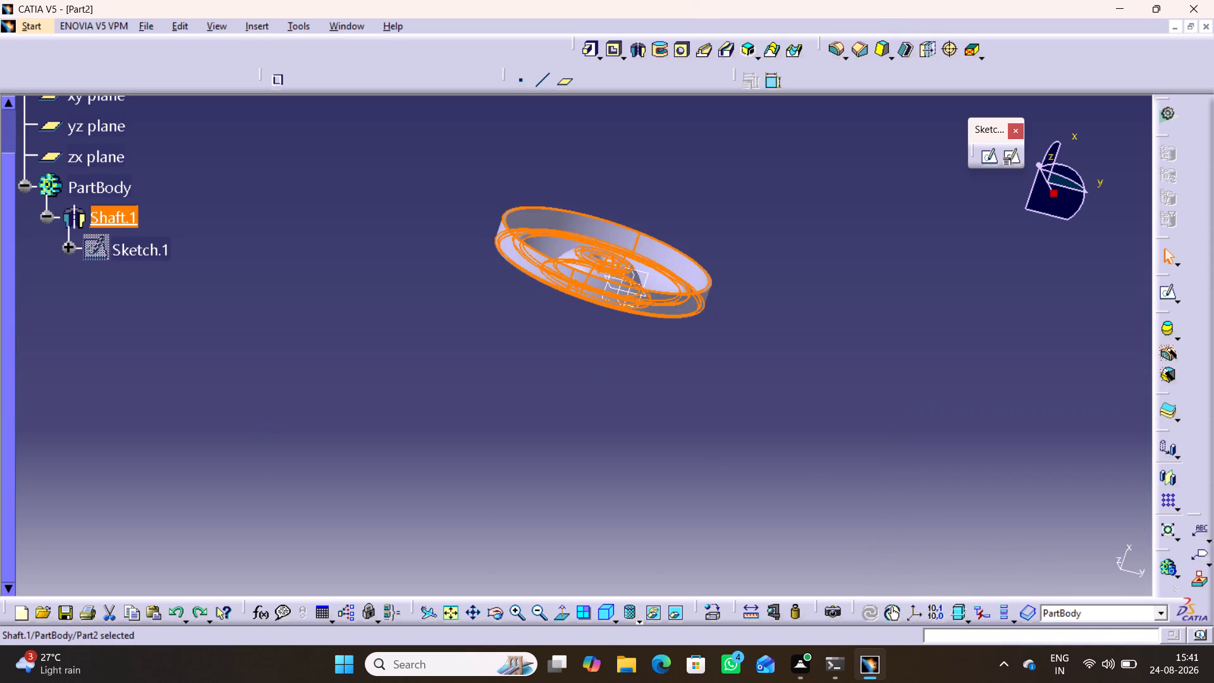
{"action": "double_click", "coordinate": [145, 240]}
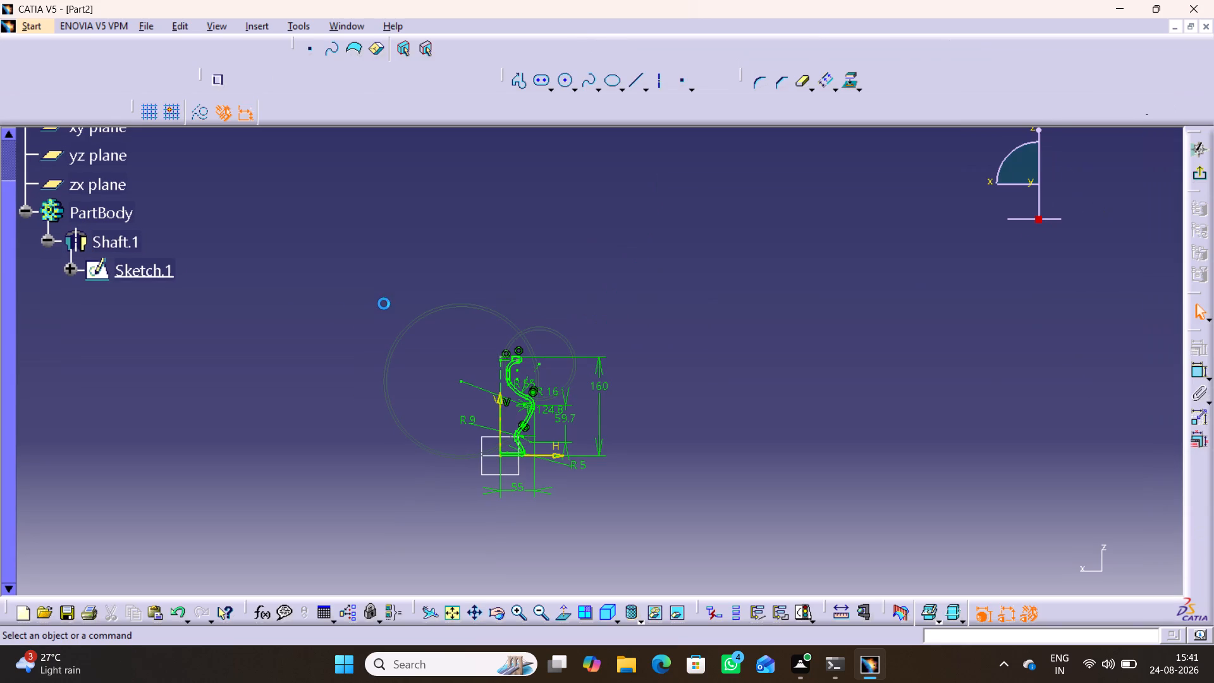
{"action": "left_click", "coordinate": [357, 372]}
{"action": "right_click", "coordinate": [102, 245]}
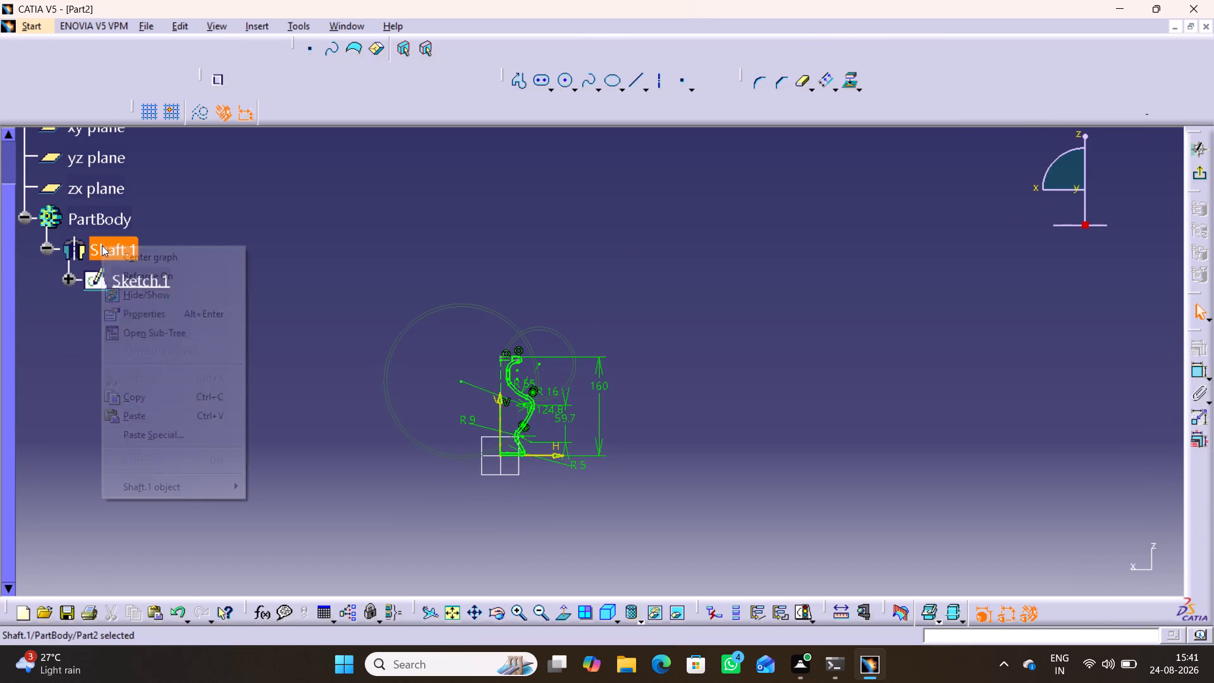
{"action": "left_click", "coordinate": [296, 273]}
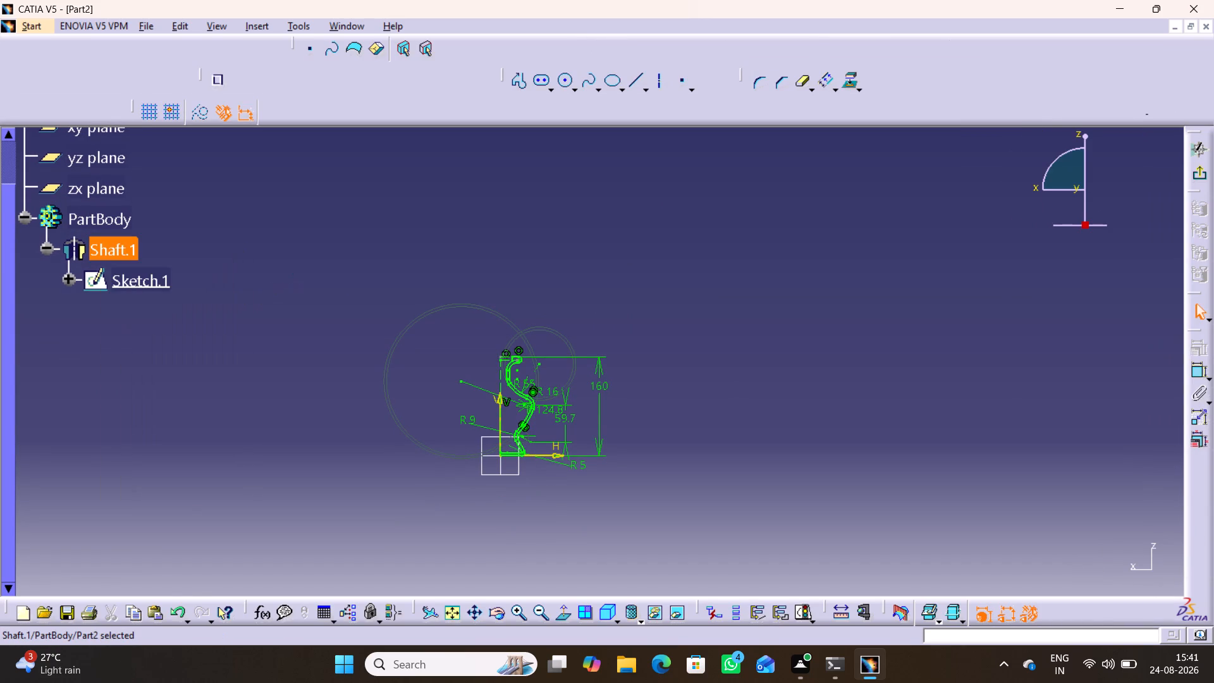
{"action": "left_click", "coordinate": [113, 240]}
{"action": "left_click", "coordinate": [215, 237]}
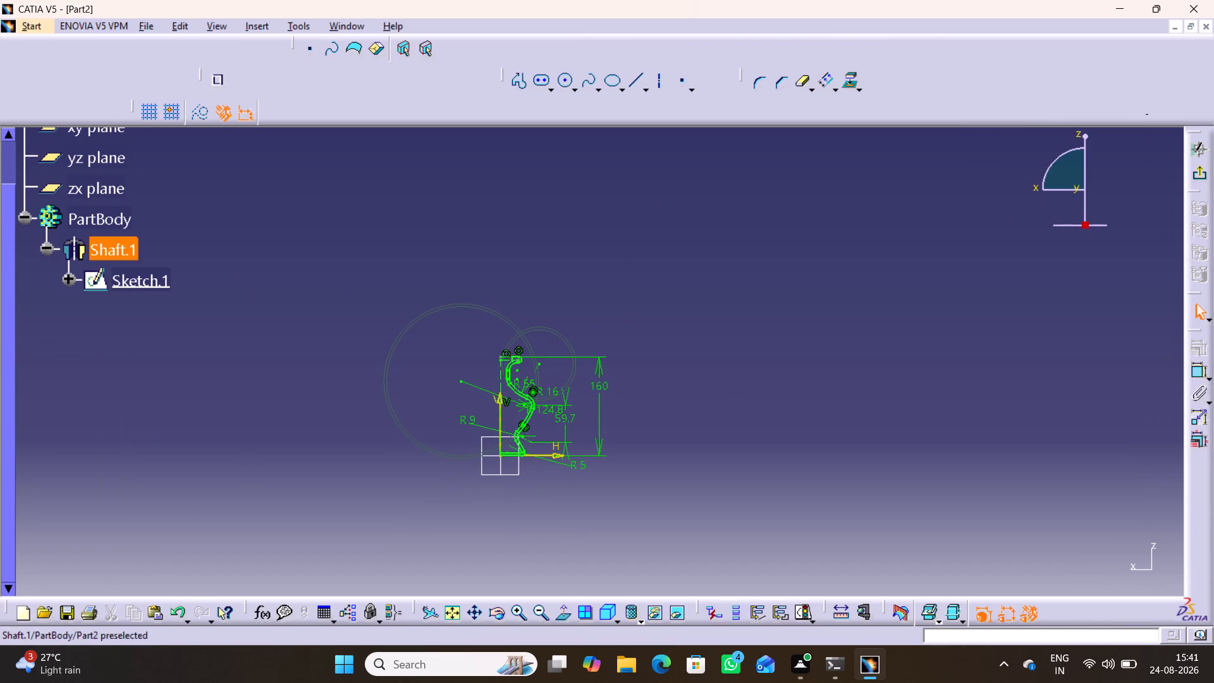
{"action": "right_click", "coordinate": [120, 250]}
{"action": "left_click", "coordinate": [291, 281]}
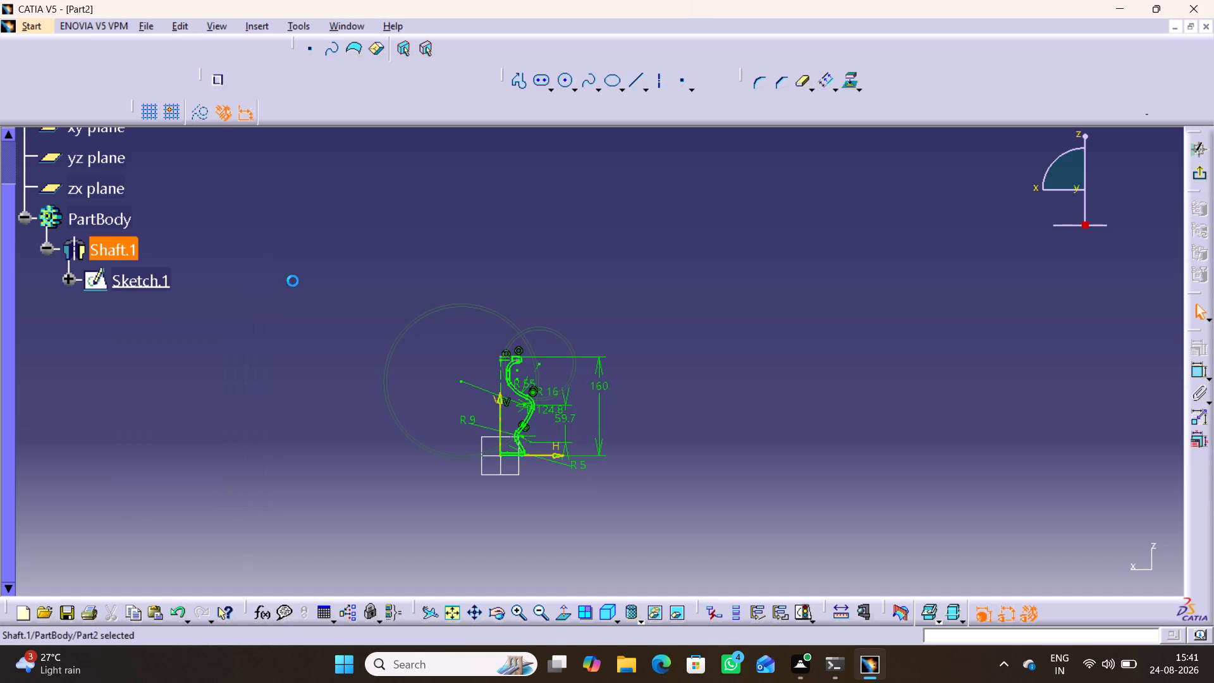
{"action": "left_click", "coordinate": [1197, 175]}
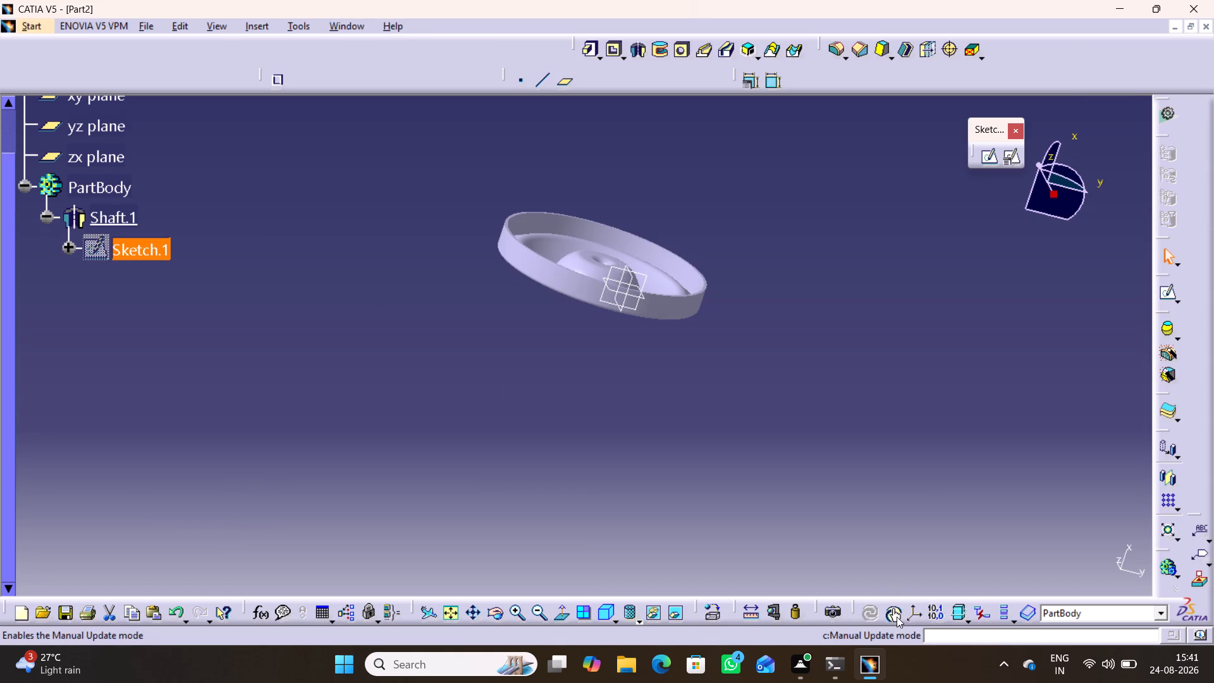
Switch the part to manual update mode.
{"action": "left_click", "coordinate": [897, 617]}
{"action": "left_click", "coordinate": [923, 477]}
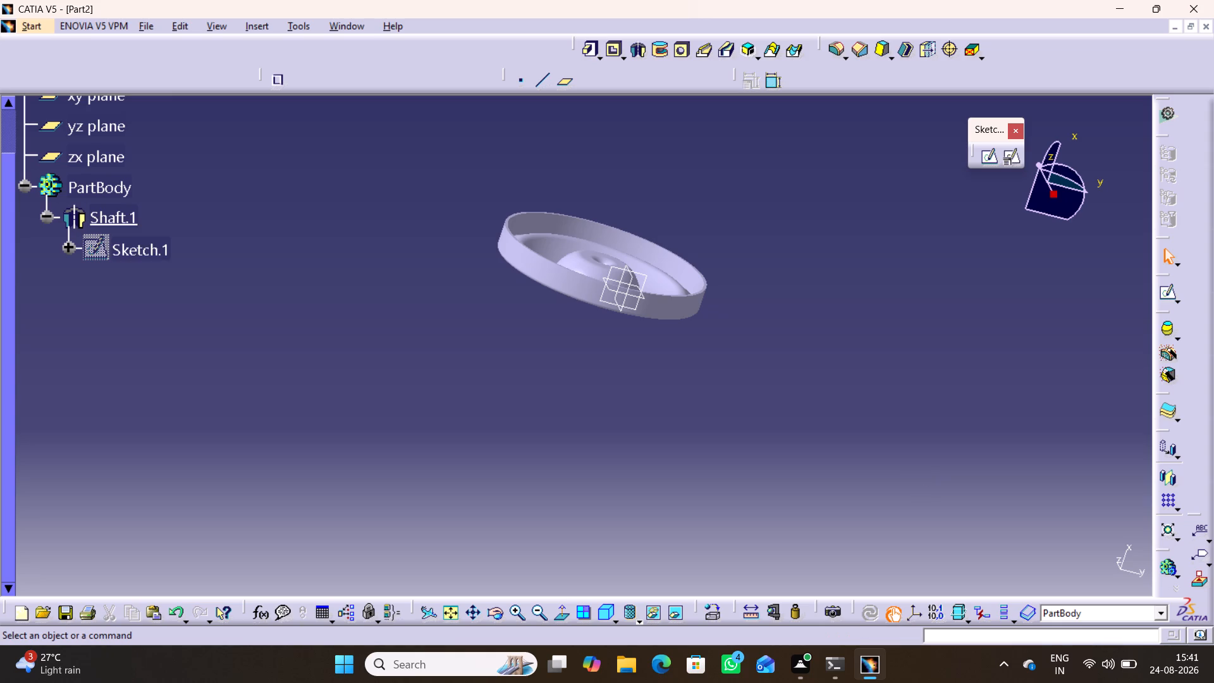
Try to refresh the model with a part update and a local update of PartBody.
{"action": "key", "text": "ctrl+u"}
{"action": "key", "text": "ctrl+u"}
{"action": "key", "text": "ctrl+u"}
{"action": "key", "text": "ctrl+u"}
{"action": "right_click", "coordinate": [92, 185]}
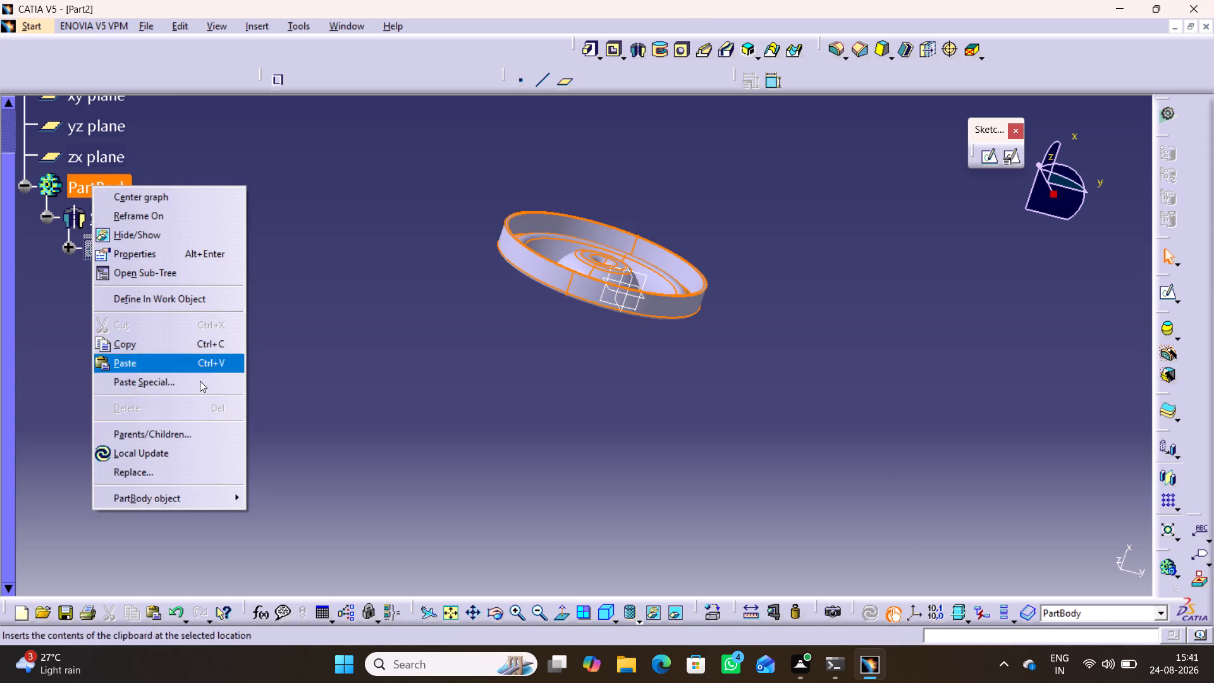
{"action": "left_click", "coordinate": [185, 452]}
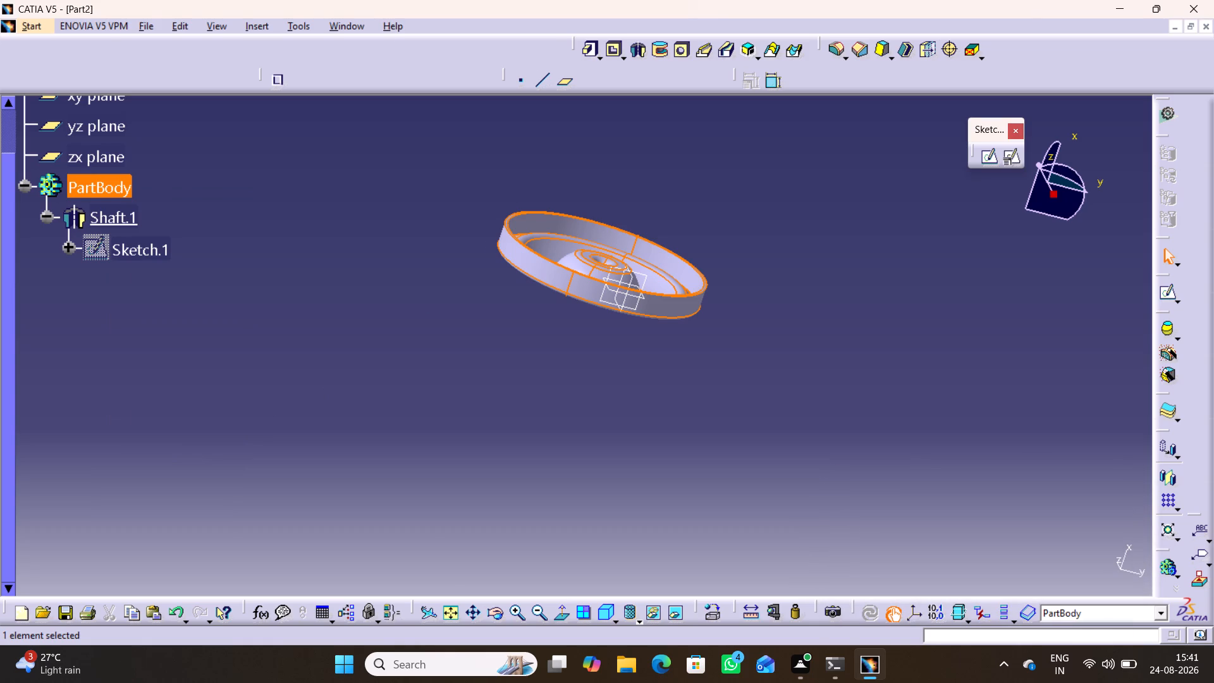
Delete the Shaft.1 feature from PartBody together with its aggregated elements.
{"action": "right_click", "coordinate": [117, 213]}
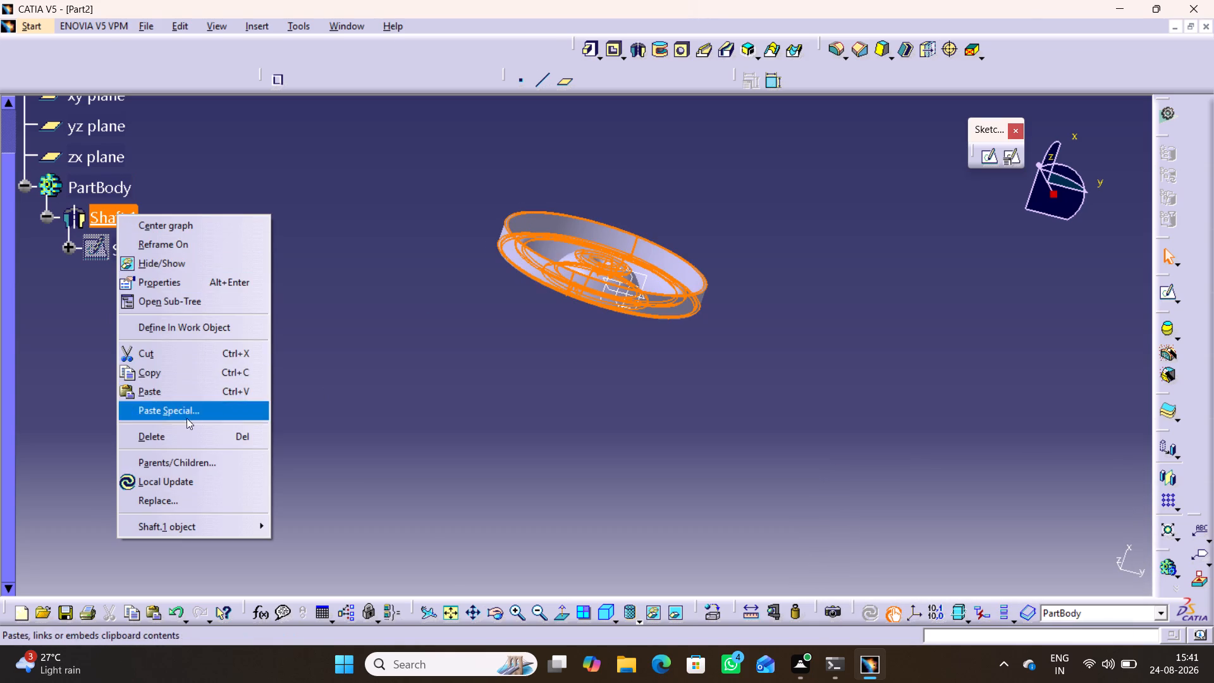
{"action": "left_click", "coordinate": [180, 432]}
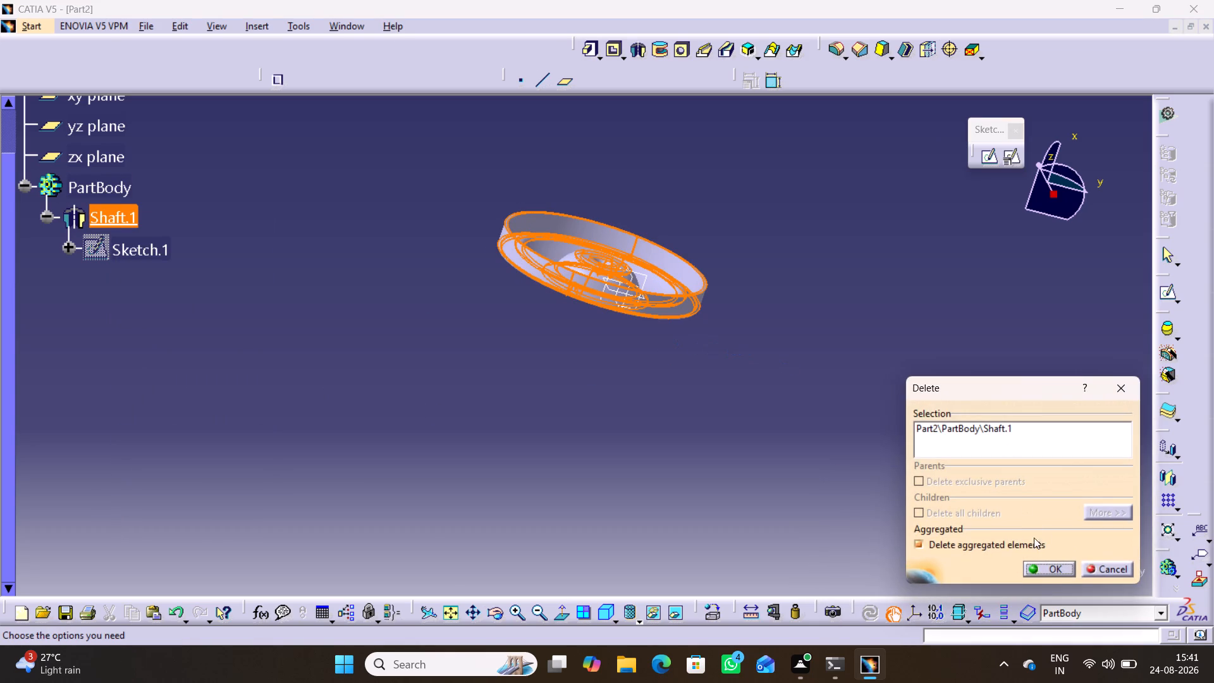
{"action": "left_click", "coordinate": [1049, 572]}
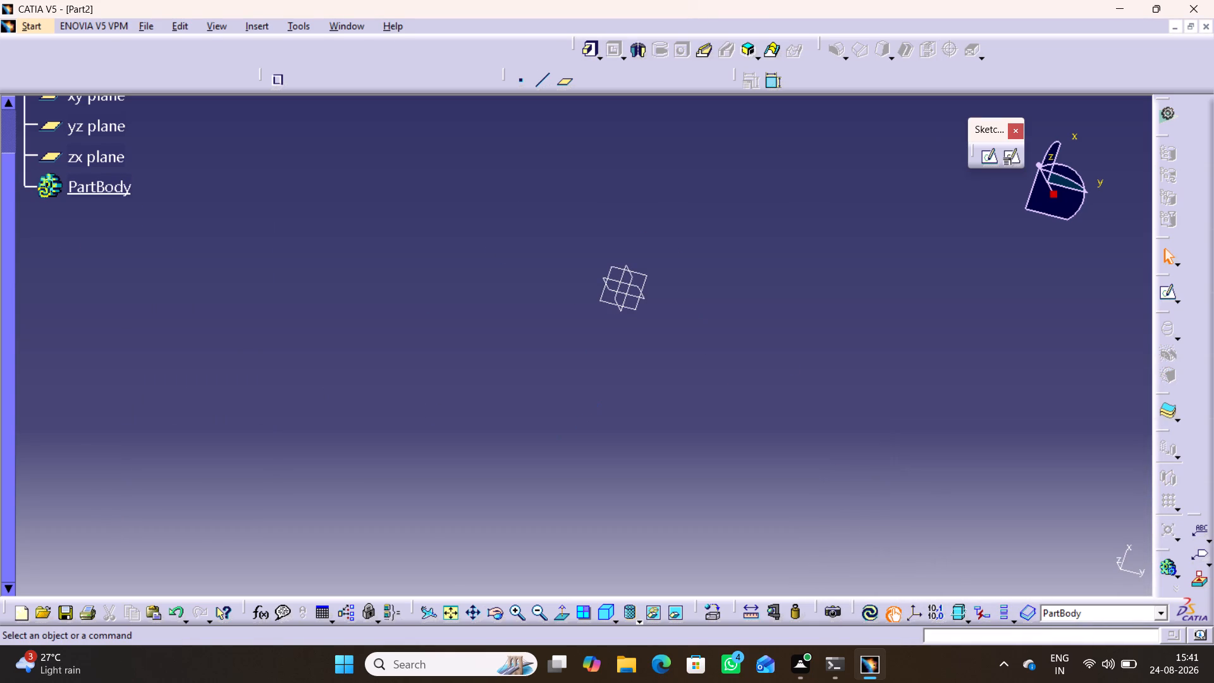
Undo the deletion of the Shaft.1 feature.
{"action": "left_click", "coordinate": [174, 612]}
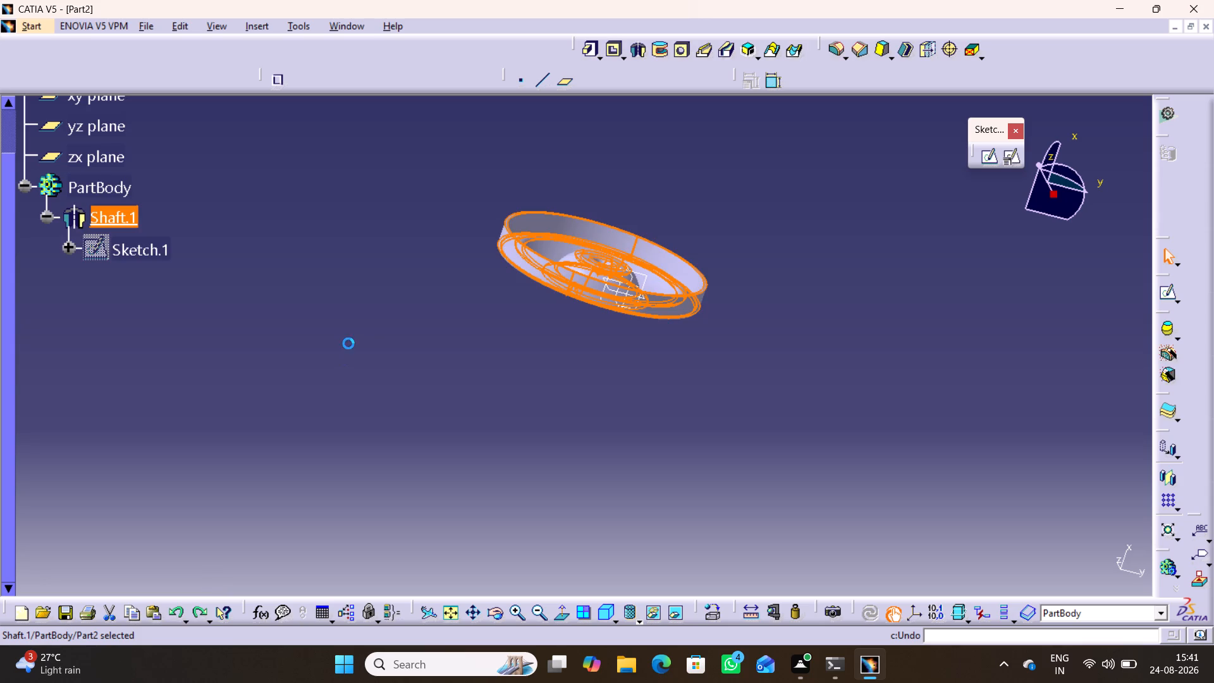
{"action": "middle_click_drag", "start_coordinate": [657, 378], "coordinate": [547, 125]}
{"action": "right_click_drag", "start_coordinate": [629, 318], "coordinate": [547, 125]}
{"action": "scroll", "coordinate": [627, 309], "scroll_direction": "down", "scroll_amount": 1}
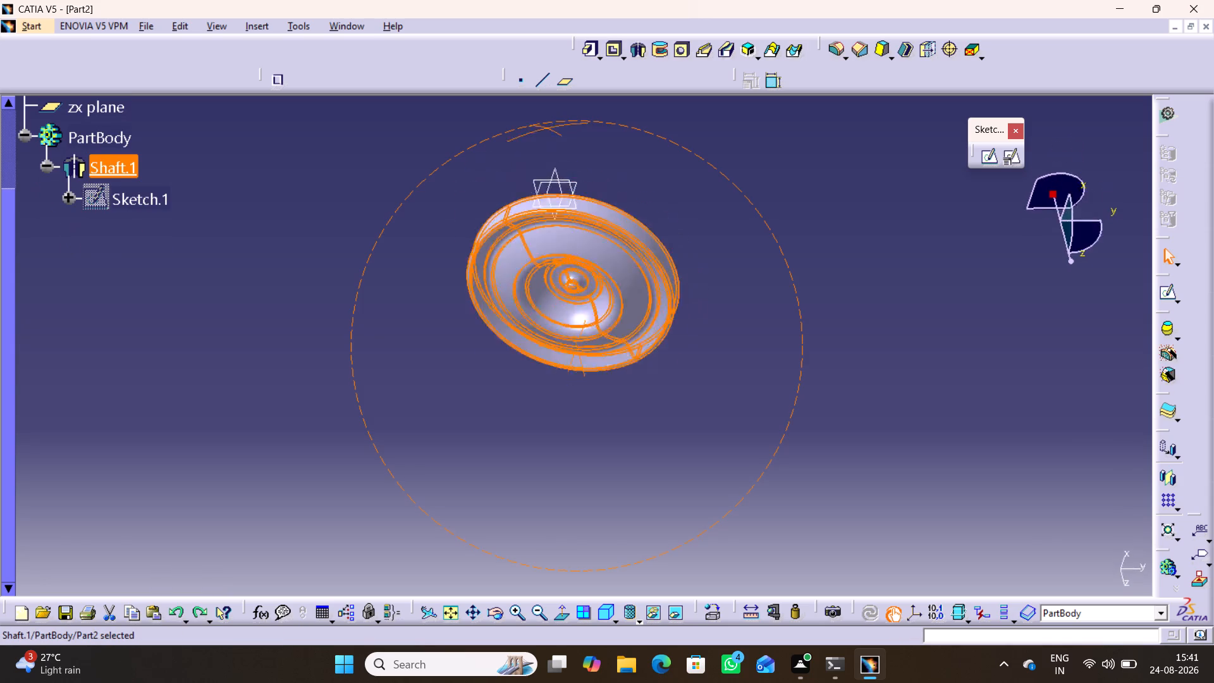
{"action": "middle_click_drag", "start_coordinate": [547, 125], "coordinate": [526, 376]}
{"action": "right_click_drag", "start_coordinate": [547, 125], "coordinate": [526, 376]}
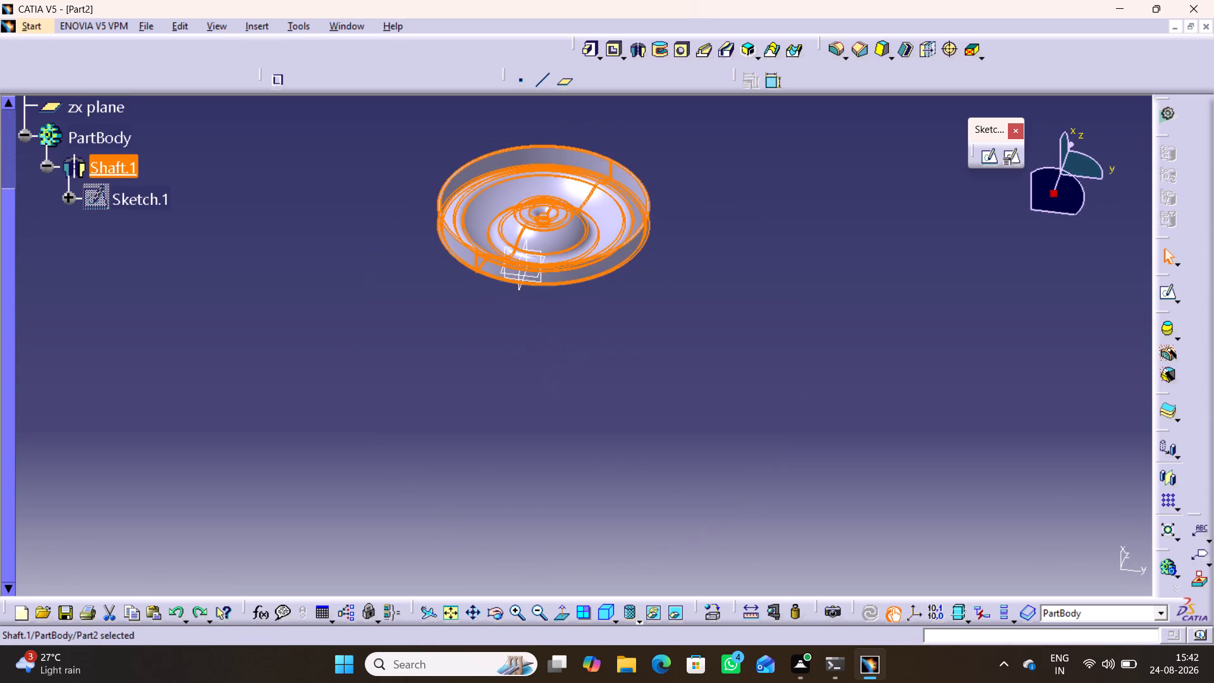
{"action": "right_click", "coordinate": [115, 166]}
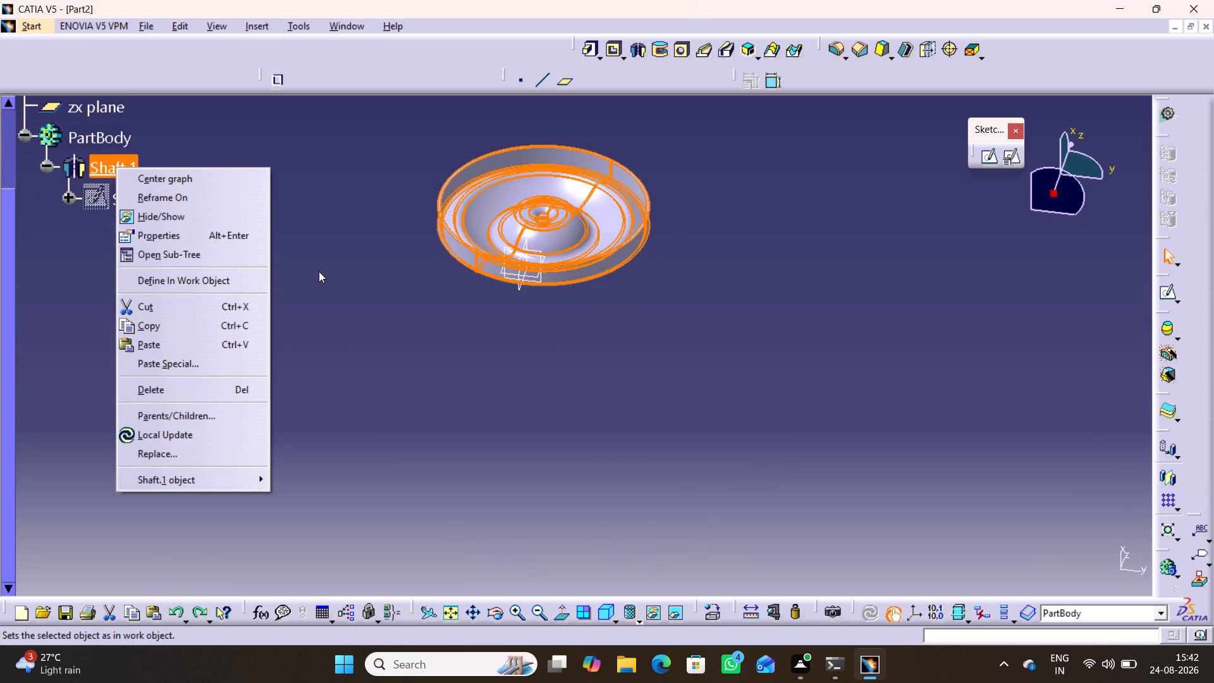
{"action": "left_click", "coordinate": [319, 271]}
Edit the Shaft.1 definition to revolve Sketch.1 about the Z Axis instead of the sketch axis, previewing the result before accepting it.
{"action": "double_click", "coordinate": [114, 168]}
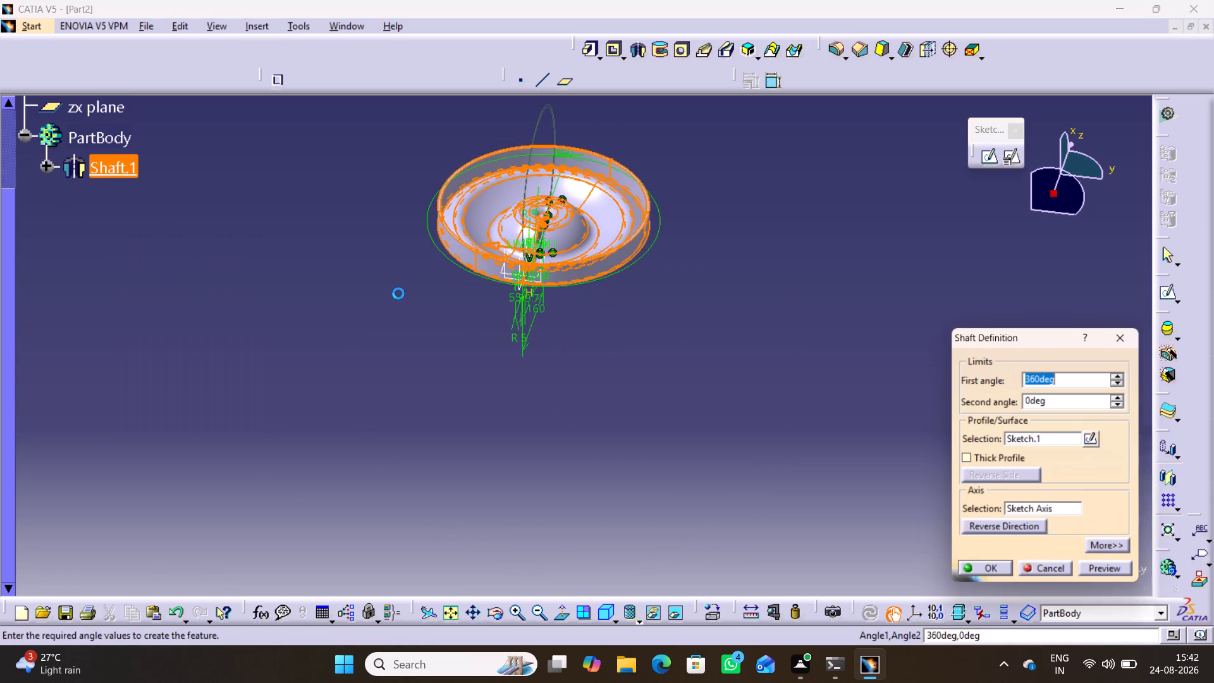
{"action": "middle_click_drag", "start_coordinate": [555, 419], "coordinate": [553, 311]}
{"action": "right_click_drag", "start_coordinate": [556, 417], "coordinate": [552, 312]}
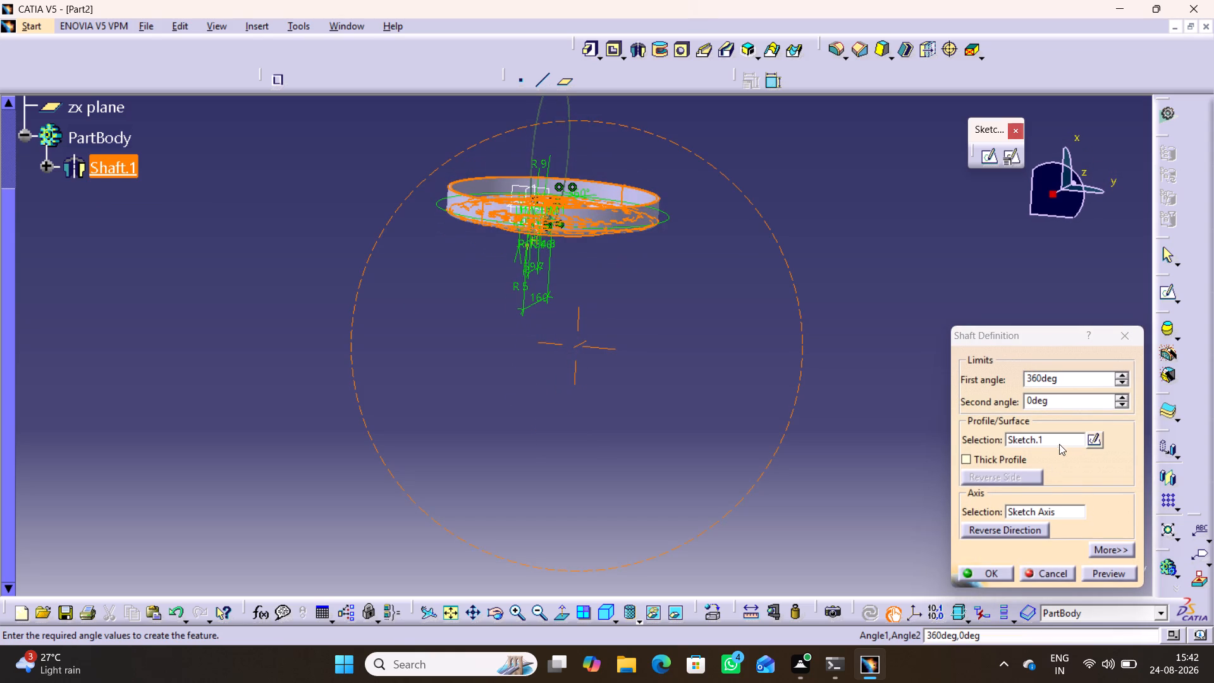
{"action": "left_click", "coordinate": [1060, 441]}
{"action": "right_click", "coordinate": [1058, 439]}
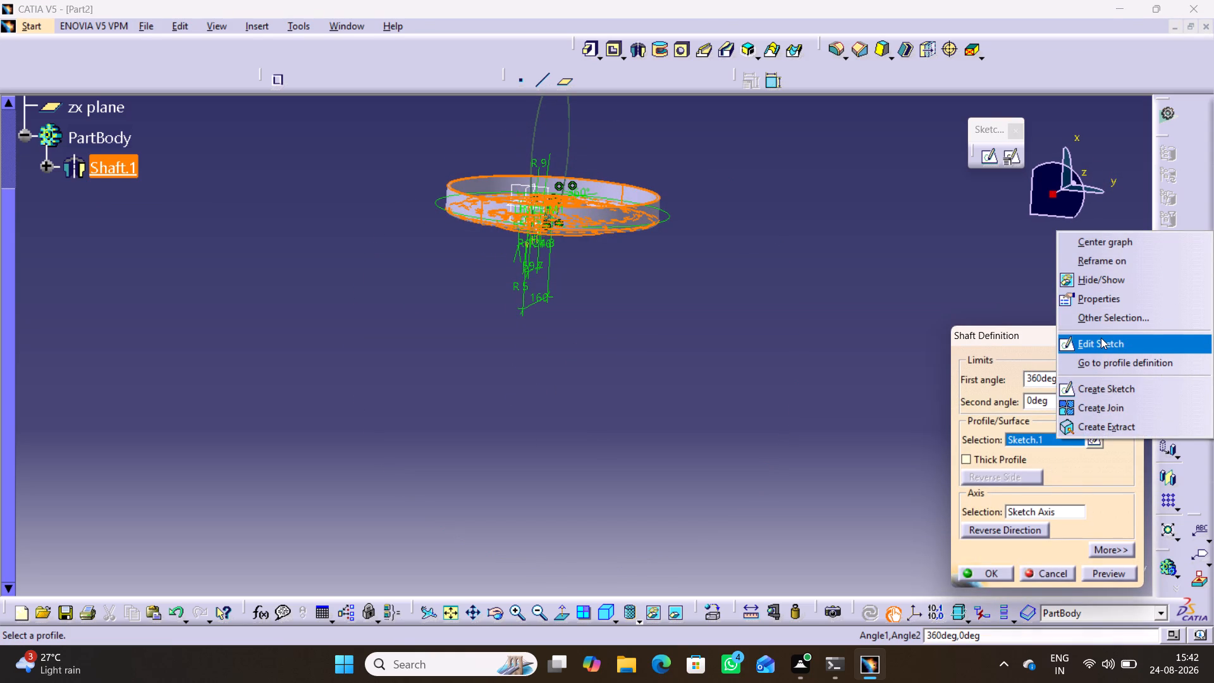
{"action": "left_click", "coordinate": [892, 283]}
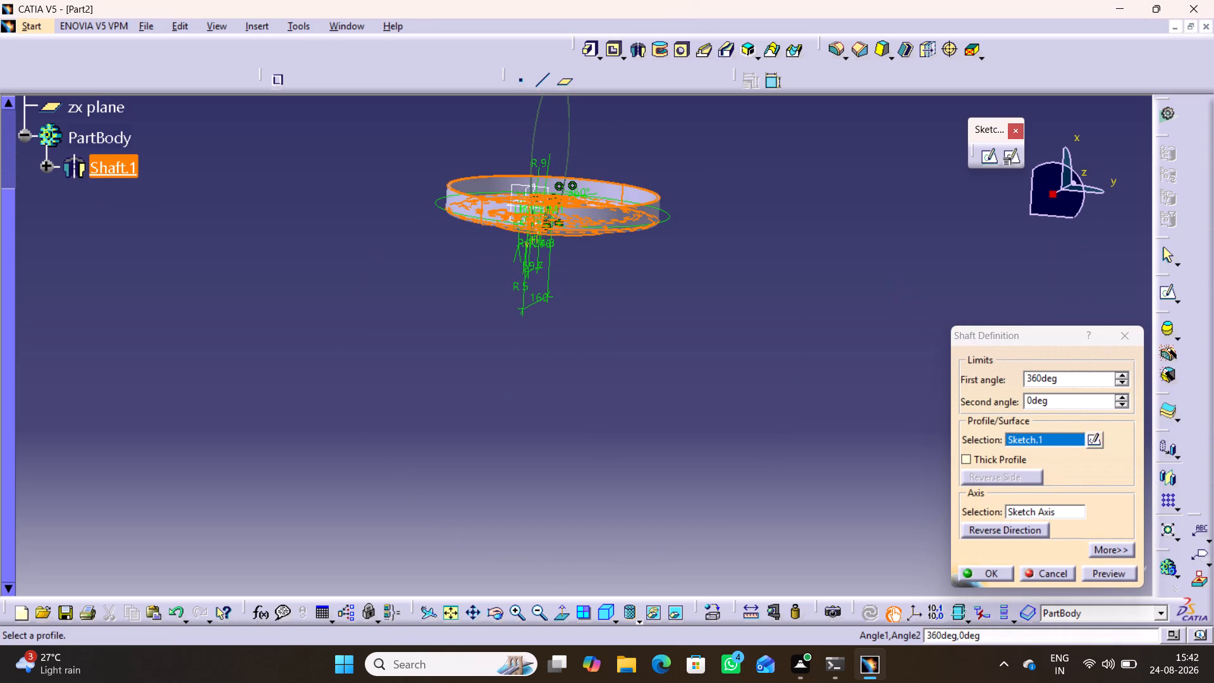
{"action": "left_click", "coordinate": [1055, 512]}
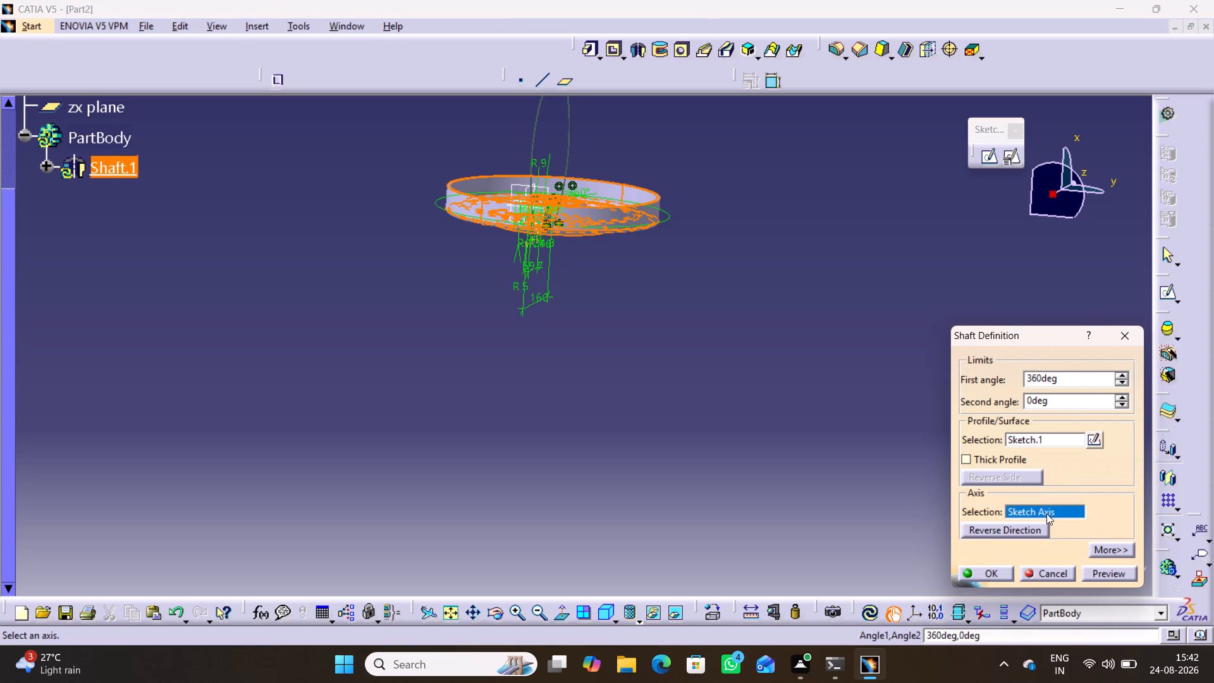
{"action": "right_click", "coordinate": [1046, 514]}
{"action": "left_click", "coordinate": [1010, 507]}
{"action": "right_click", "coordinate": [1050, 512]}
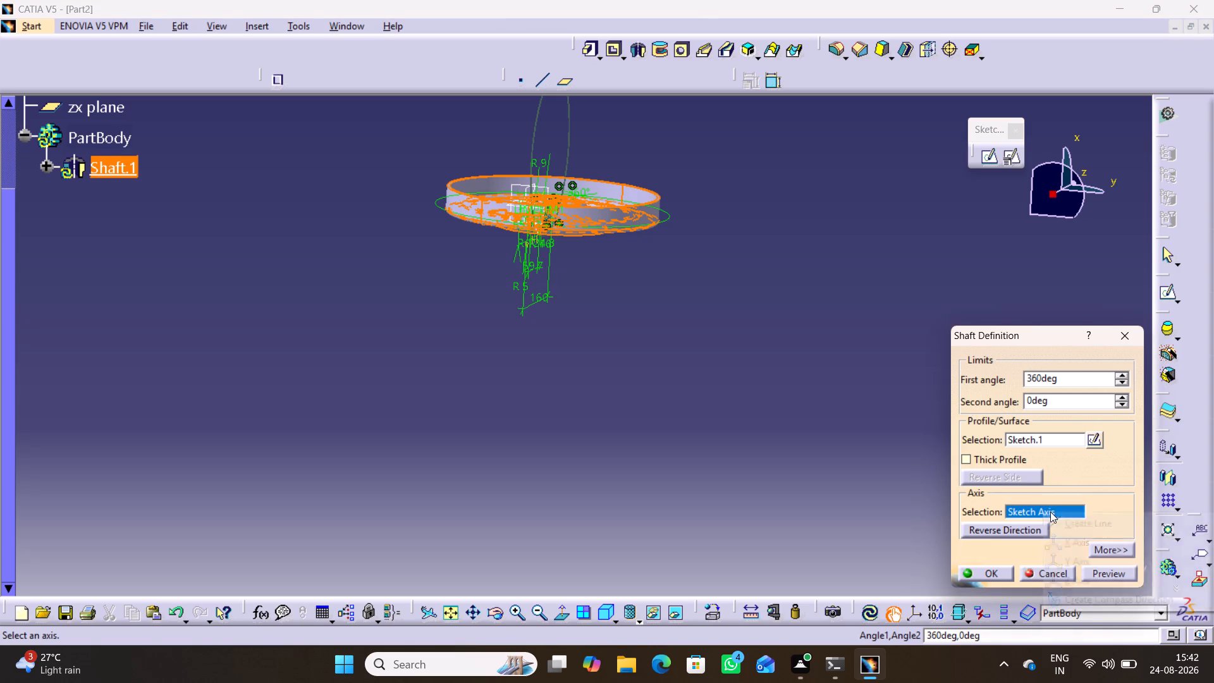
{"action": "left_click", "coordinate": [1076, 575]}
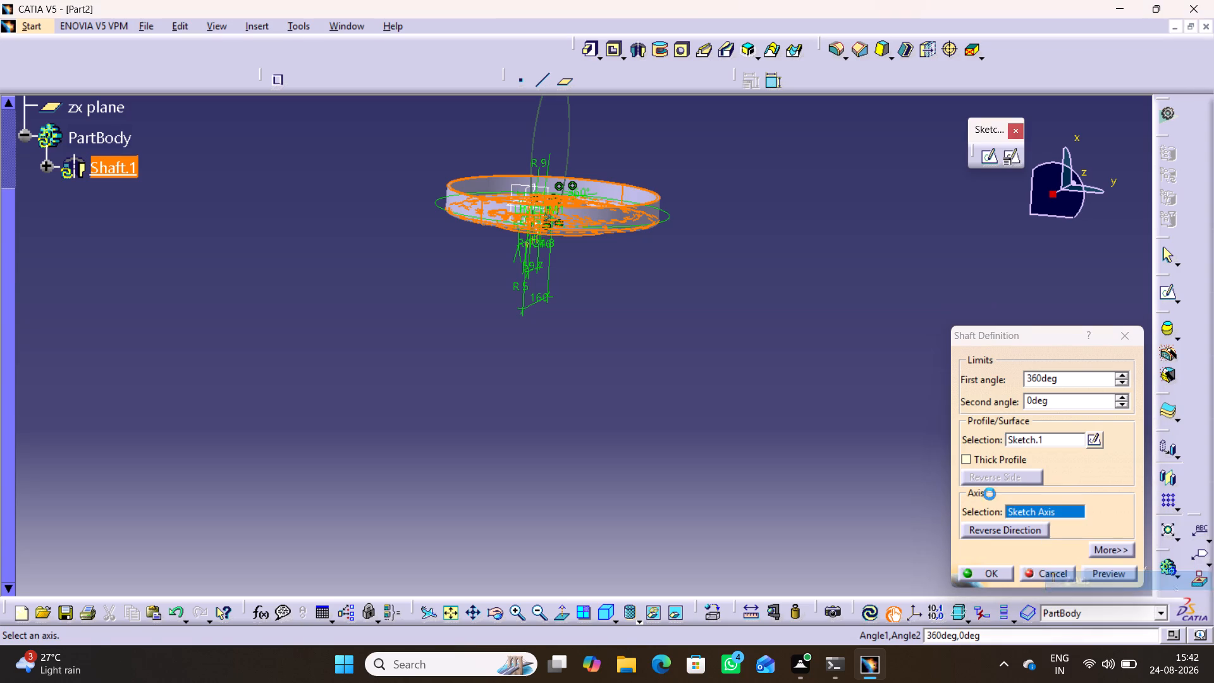
{"action": "middle_click_drag", "start_coordinate": [683, 355], "coordinate": [669, 360]}
{"action": "right_click", "coordinate": [683, 355]}
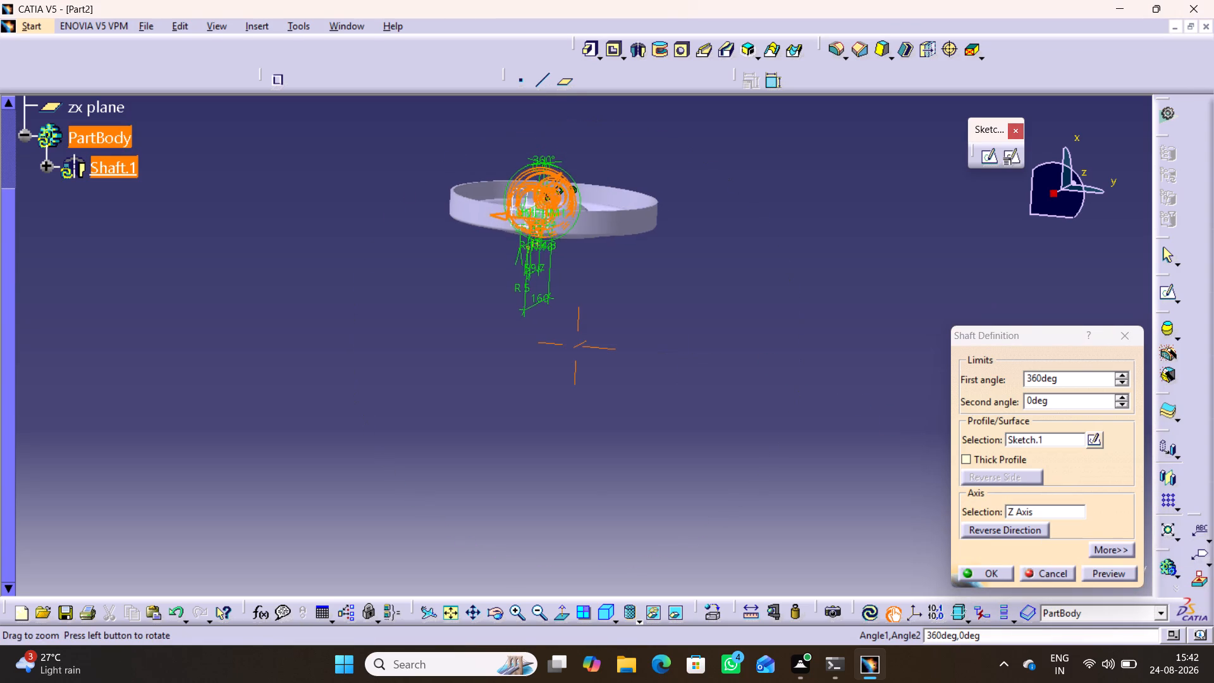
{"action": "middle_click_drag", "start_coordinate": [669, 360], "coordinate": [635, 367]}
{"action": "middle_click_drag", "start_coordinate": [637, 359], "coordinate": [682, 252]}
{"action": "middle_click_drag", "start_coordinate": [665, 274], "coordinate": [518, 454]}
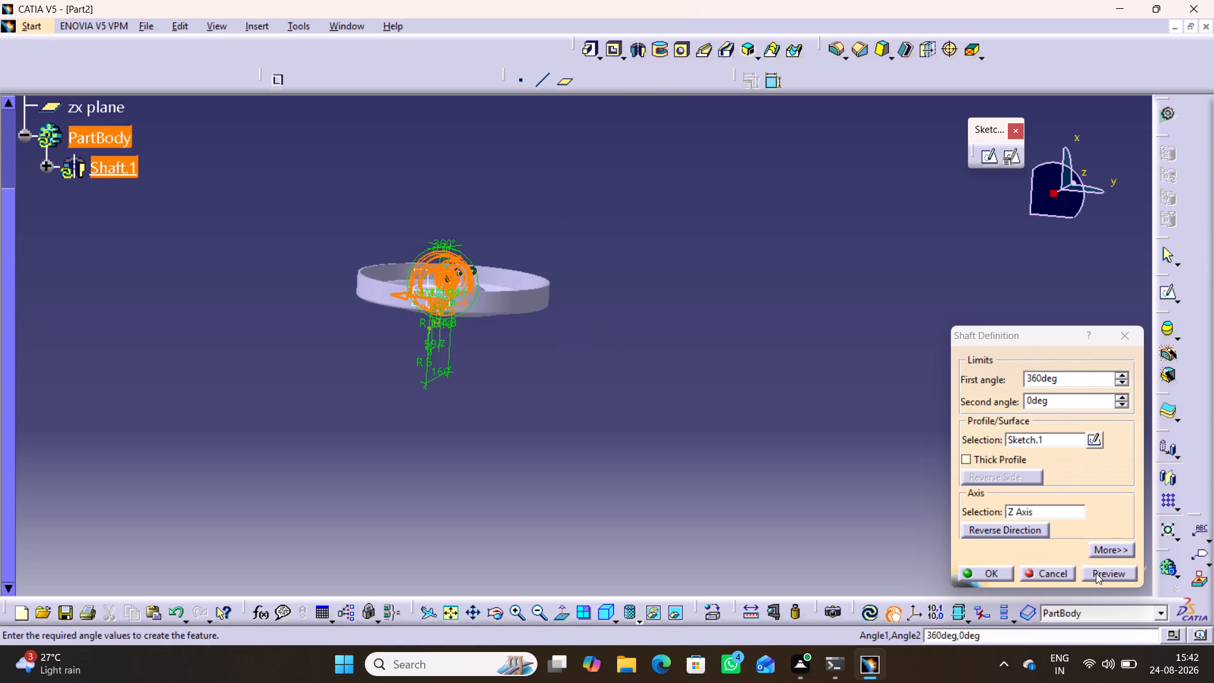
{"action": "left_click", "coordinate": [1110, 571]}
{"action": "middle_click_drag", "start_coordinate": [543, 363], "coordinate": [508, 456]}
{"action": "right_click_drag", "start_coordinate": [543, 363], "coordinate": [508, 456]}
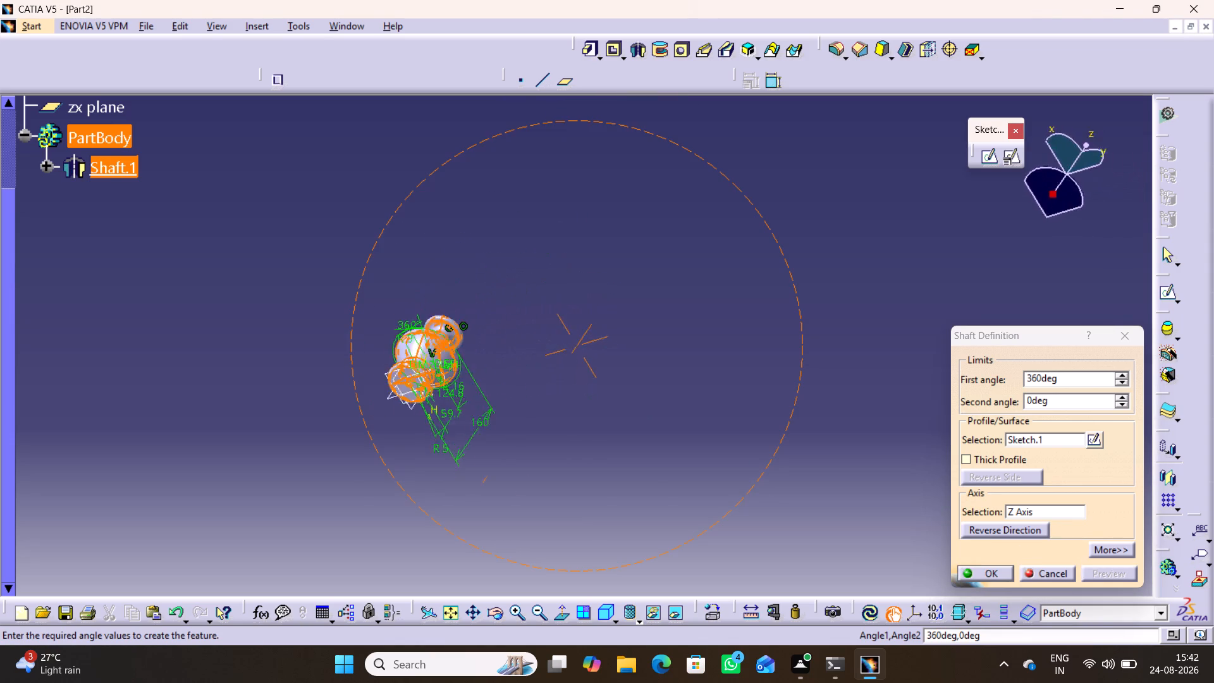
{"action": "middle_click_drag", "start_coordinate": [508, 456], "coordinate": [654, 458]}
{"action": "right_click_drag", "start_coordinate": [508, 456], "coordinate": [659, 456]}
{"action": "left_click", "coordinate": [974, 571]}
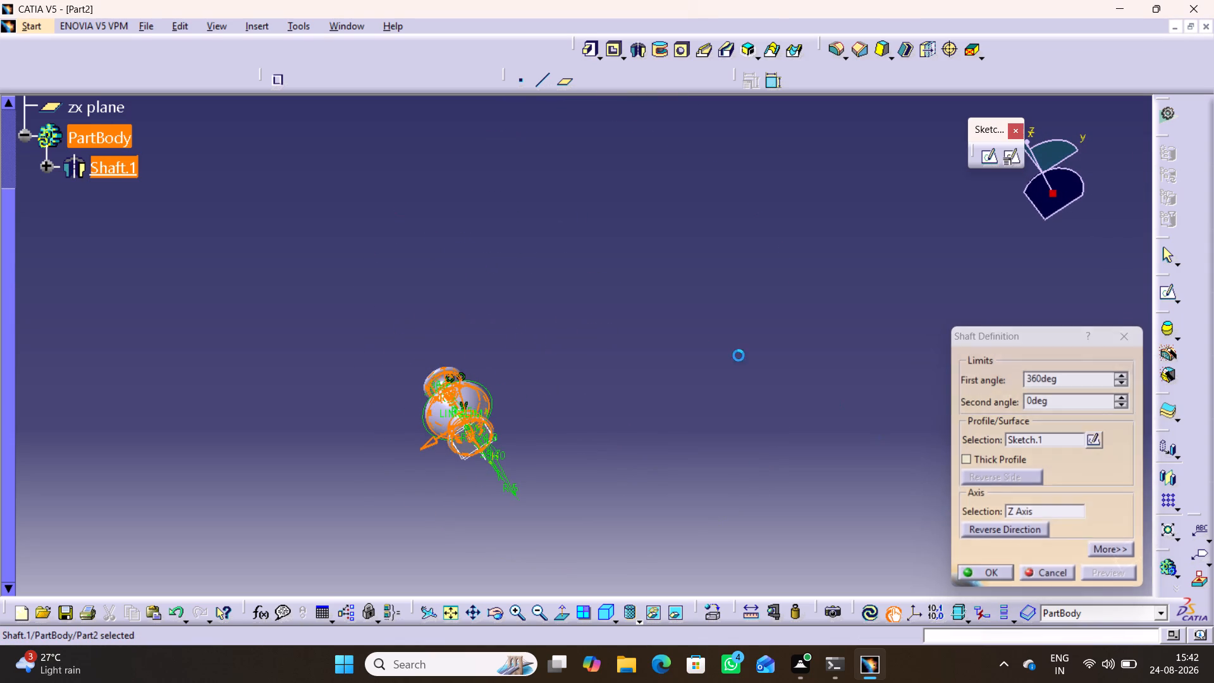
Examine the rebuilt vase in isometric view and from several angles, including its top opening, neck, body and base.
{"action": "middle_click_drag", "start_coordinate": [599, 345], "coordinate": [665, 453]}
{"action": "right_click_drag", "start_coordinate": [600, 348], "coordinate": [665, 453]}
{"action": "left_click", "coordinate": [675, 434]}
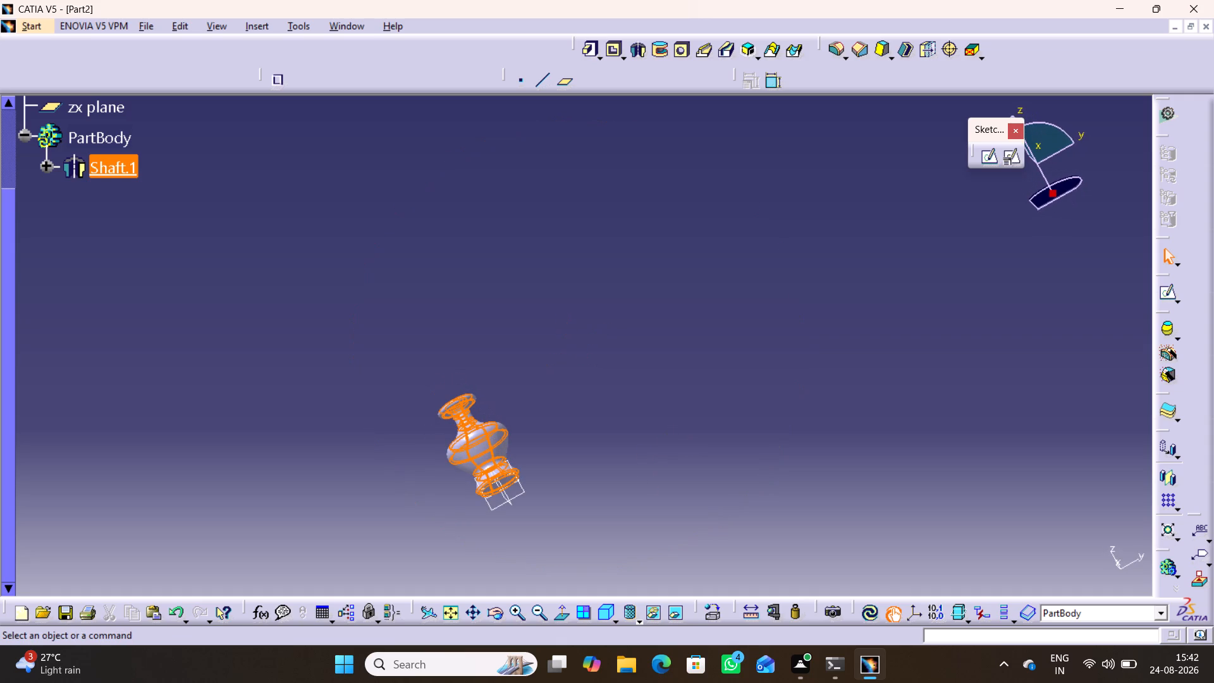
{"action": "left_click", "coordinate": [604, 614]}
{"action": "middle_click_drag", "start_coordinate": [482, 406], "coordinate": [499, 297]}
{"action": "right_click", "coordinate": [482, 406]}
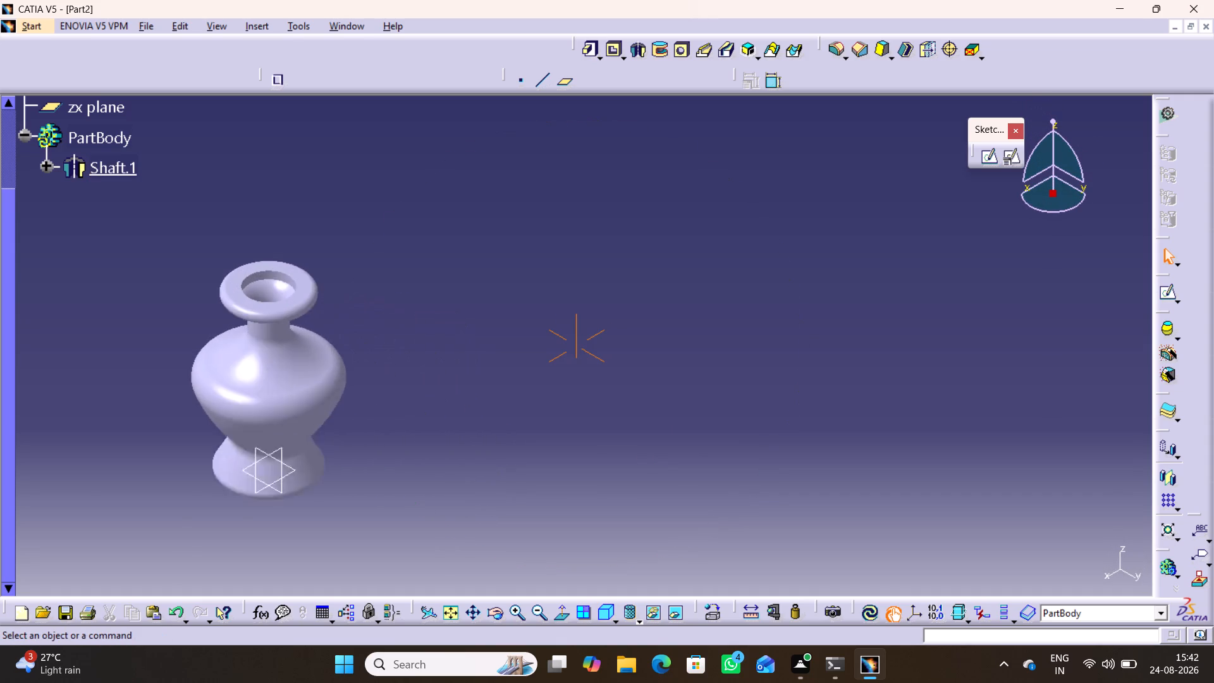
{"action": "middle_click_drag", "start_coordinate": [499, 297], "coordinate": [509, 278]}
{"action": "middle_click_drag", "start_coordinate": [377, 360], "coordinate": [691, 325]}
{"action": "middle_click_drag", "start_coordinate": [671, 331], "coordinate": [659, 523]}
{"action": "right_click_drag", "start_coordinate": [671, 331], "coordinate": [659, 523]}
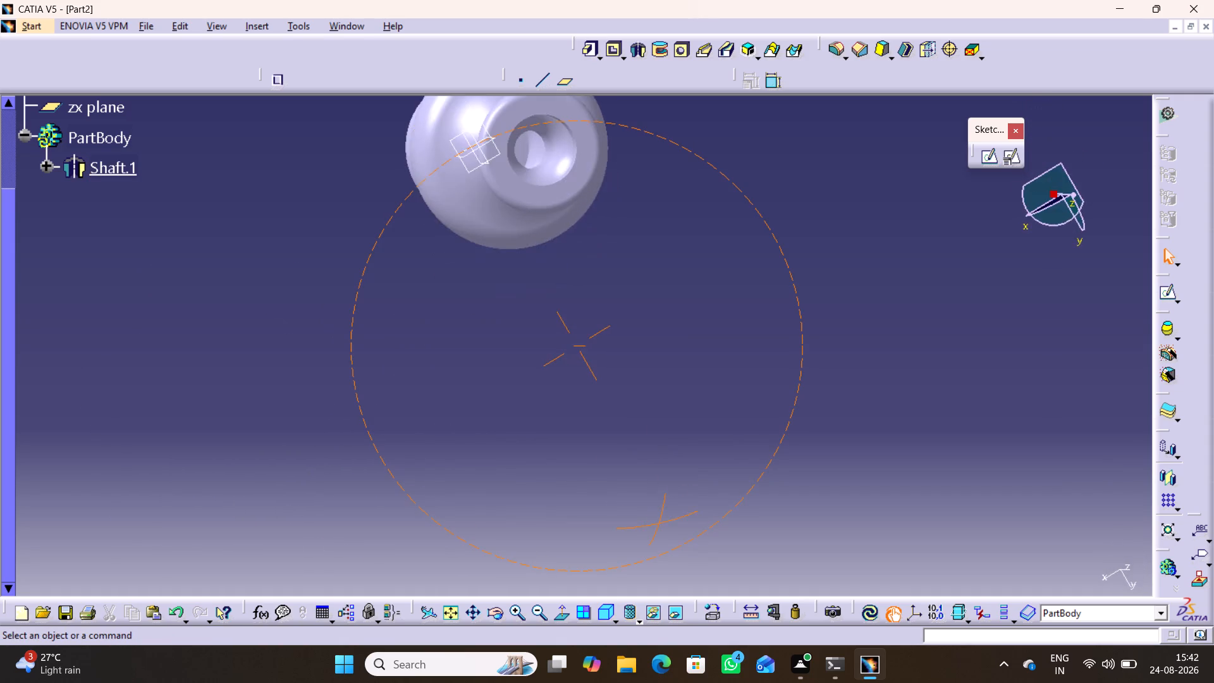
{"action": "middle_click_drag", "start_coordinate": [659, 523], "coordinate": [659, 300]}
{"action": "right_click_drag", "start_coordinate": [659, 523], "coordinate": [659, 300]}
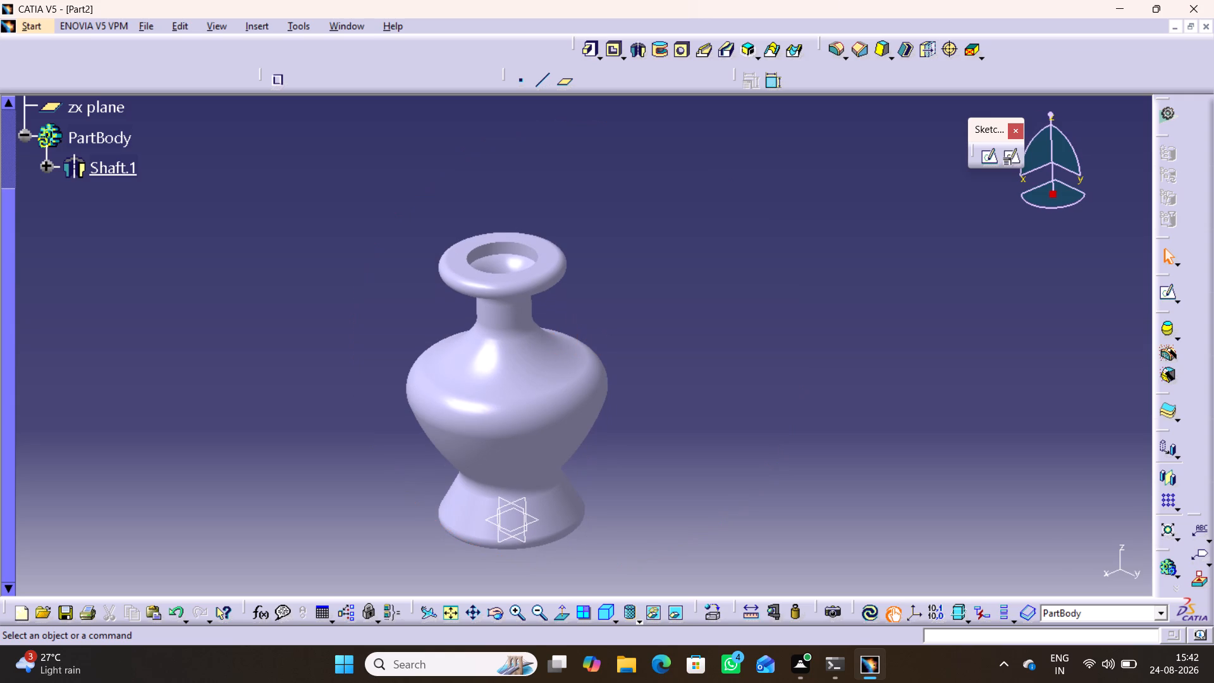
{"action": "middle_click_drag", "start_coordinate": [635, 345], "coordinate": [655, 218]}
{"action": "middle_click_drag", "start_coordinate": [528, 440], "coordinate": [525, 427]}
{"action": "right_click_drag", "start_coordinate": [527, 440], "coordinate": [525, 427]}
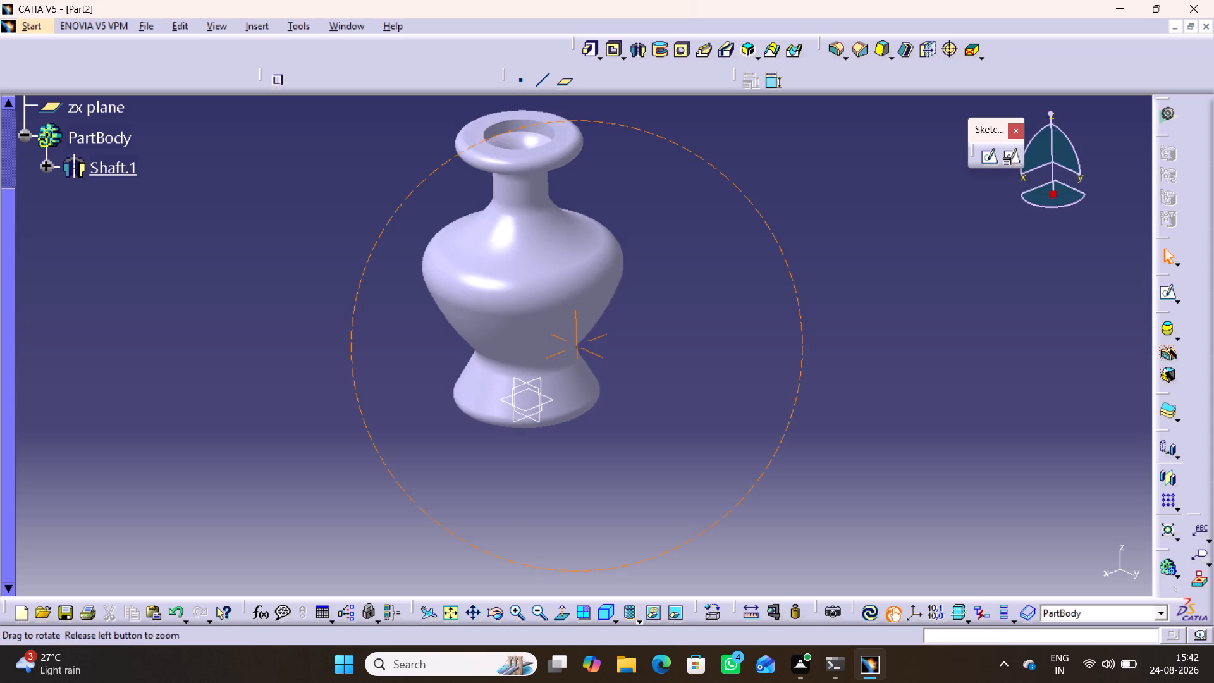
{"action": "right_click_drag", "start_coordinate": [525, 427], "coordinate": [583, 414]}
{"action": "middle_click_drag", "start_coordinate": [525, 427], "coordinate": [583, 414]}
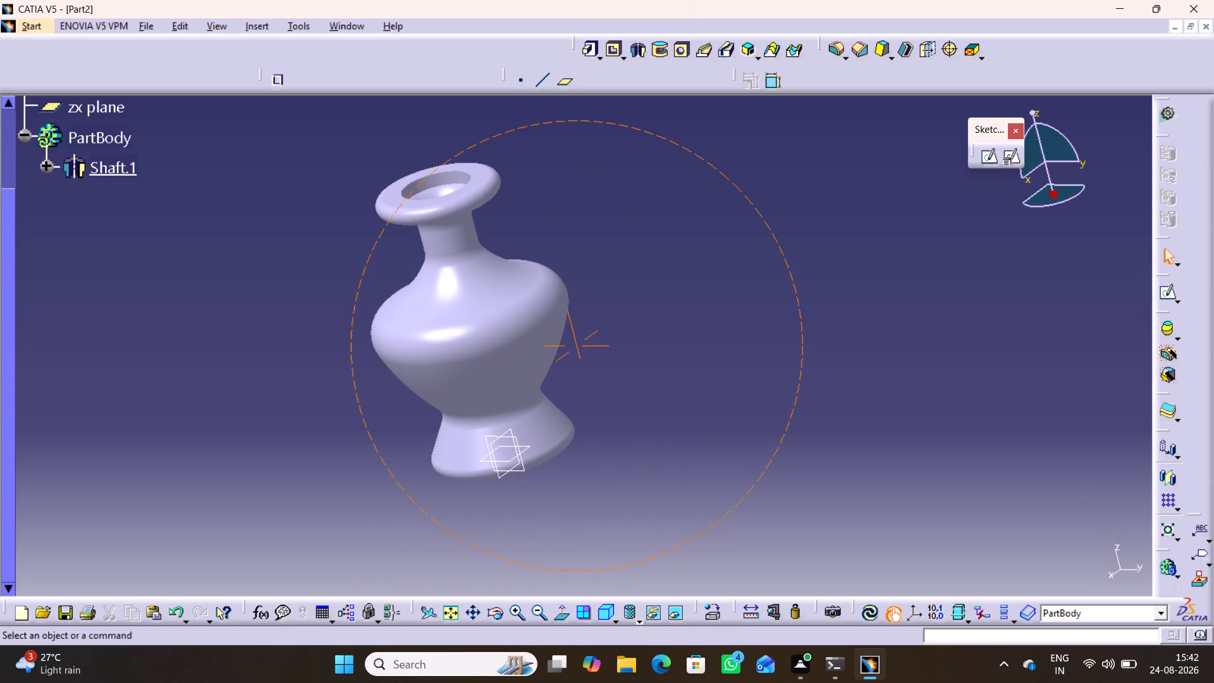
{"action": "middle_click_drag", "start_coordinate": [699, 316], "coordinate": [599, 372]}
{"action": "right_click_drag", "start_coordinate": [699, 316], "coordinate": [599, 372]}
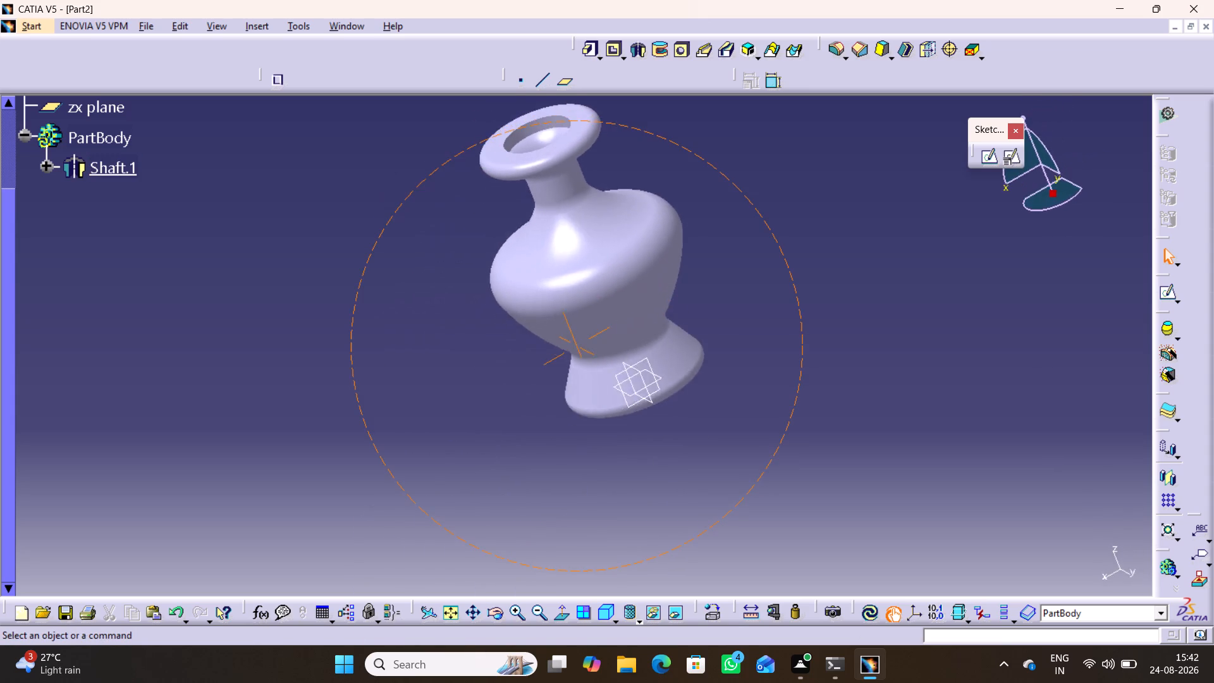
{"action": "middle_click_drag", "start_coordinate": [599, 372], "coordinate": [677, 348]}
{"action": "right_click_drag", "start_coordinate": [599, 372], "coordinate": [677, 348]}
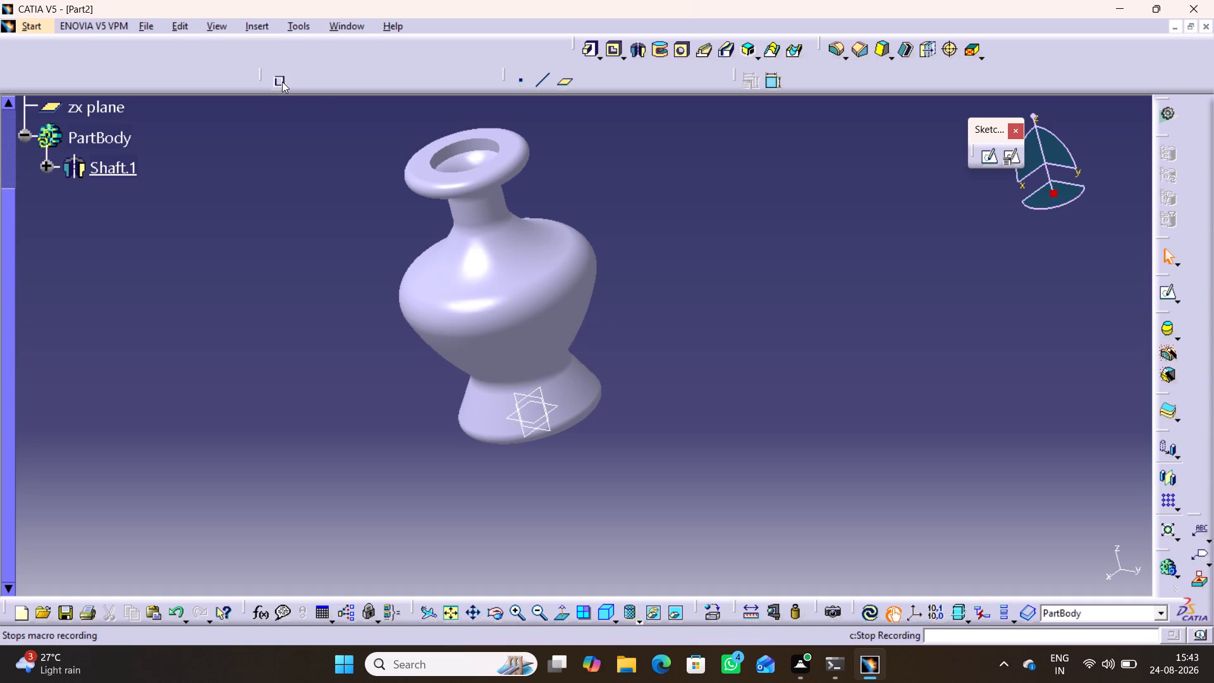
{"action": "middle_click_drag", "start_coordinate": [339, 212], "coordinate": [412, 140]}
{"action": "right_click_drag", "start_coordinate": [339, 194], "coordinate": [412, 140]}
{"action": "scroll", "coordinate": [345, 166], "scroll_direction": "down", "scroll_amount": 1}
{"action": "middle_click_drag", "start_coordinate": [410, 145], "coordinate": [410, 156]}
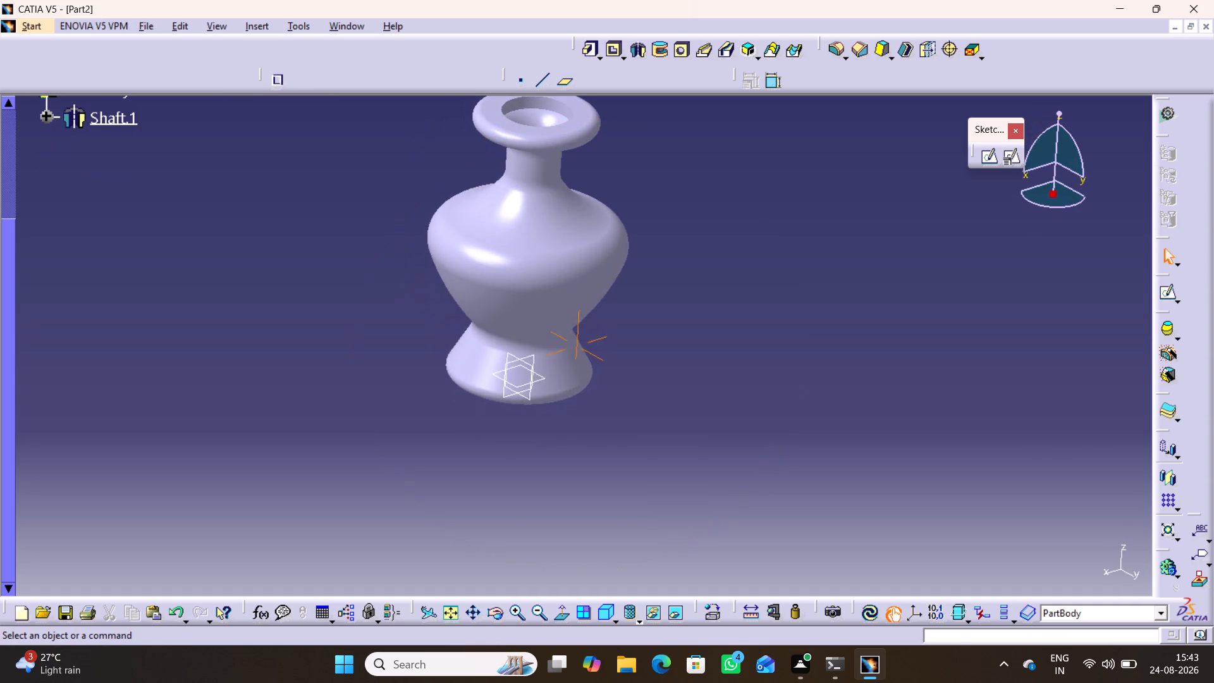
{"action": "middle_click_drag", "start_coordinate": [410, 156], "coordinate": [382, 252]}
{"action": "middle_click_drag", "start_coordinate": [391, 253], "coordinate": [396, 241]}
{"action": "right_click_drag", "start_coordinate": [393, 253], "coordinate": [396, 243]}
{"action": "middle_click_drag", "start_coordinate": [604, 304], "coordinate": [604, 298]}
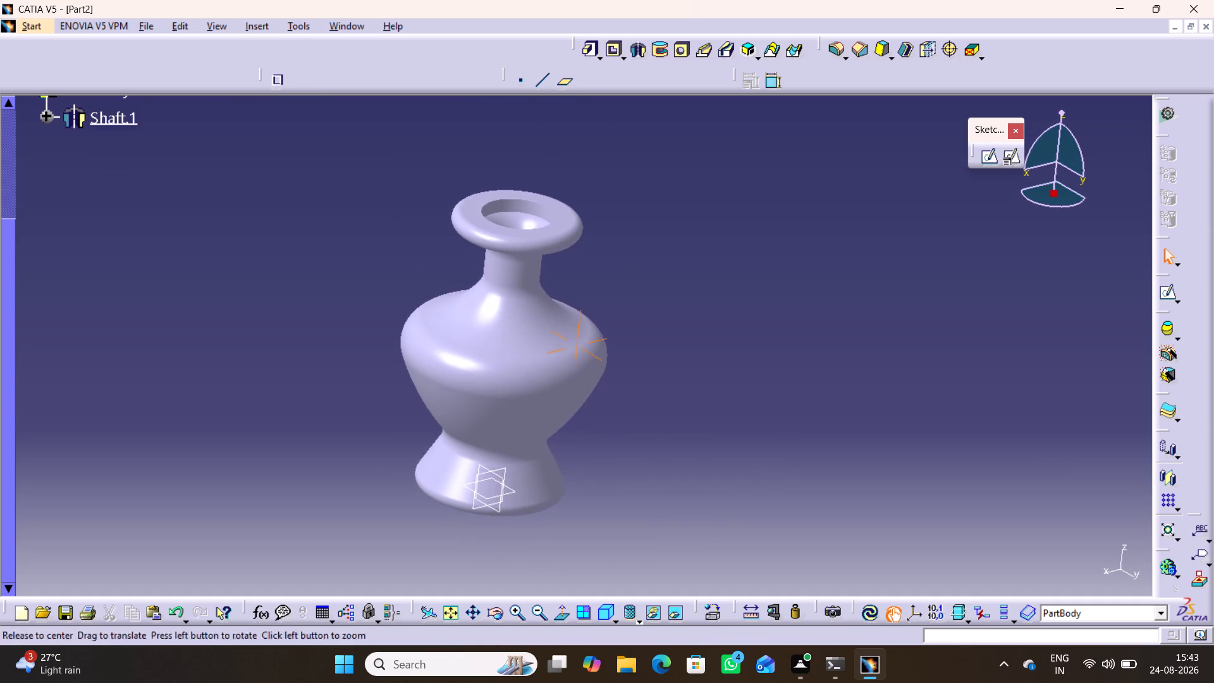
{"action": "middle_click_drag", "start_coordinate": [604, 298], "coordinate": [580, 278]}
{"action": "right_click_drag", "start_coordinate": [602, 273], "coordinate": [573, 278]}
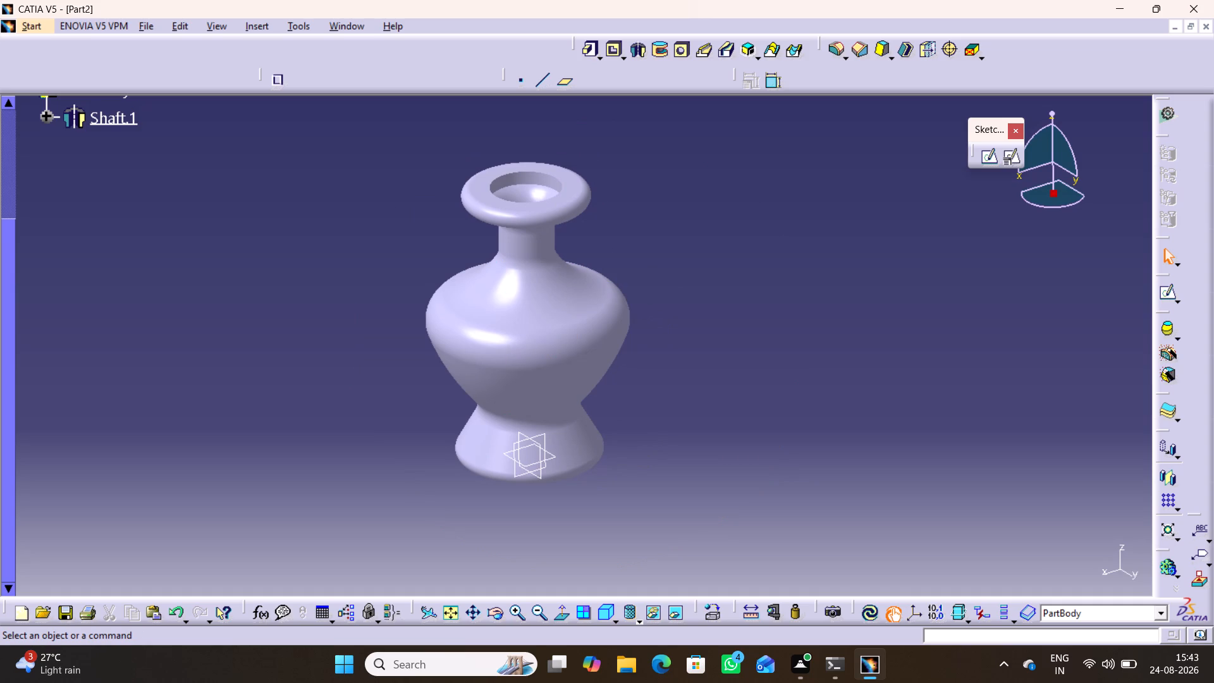
Save the part as a CATPart named Revolve part in the Catia folder.
{"action": "left_click", "coordinate": [604, 613]}
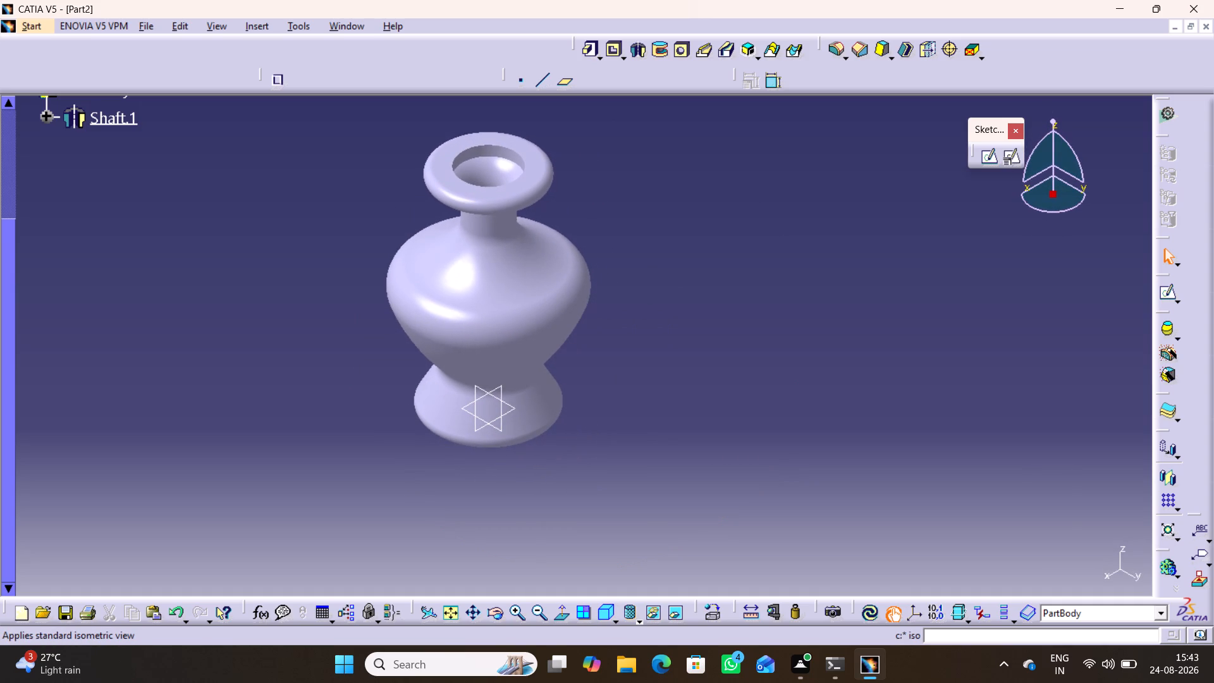
{"action": "key", "text": "ctrl+s"}
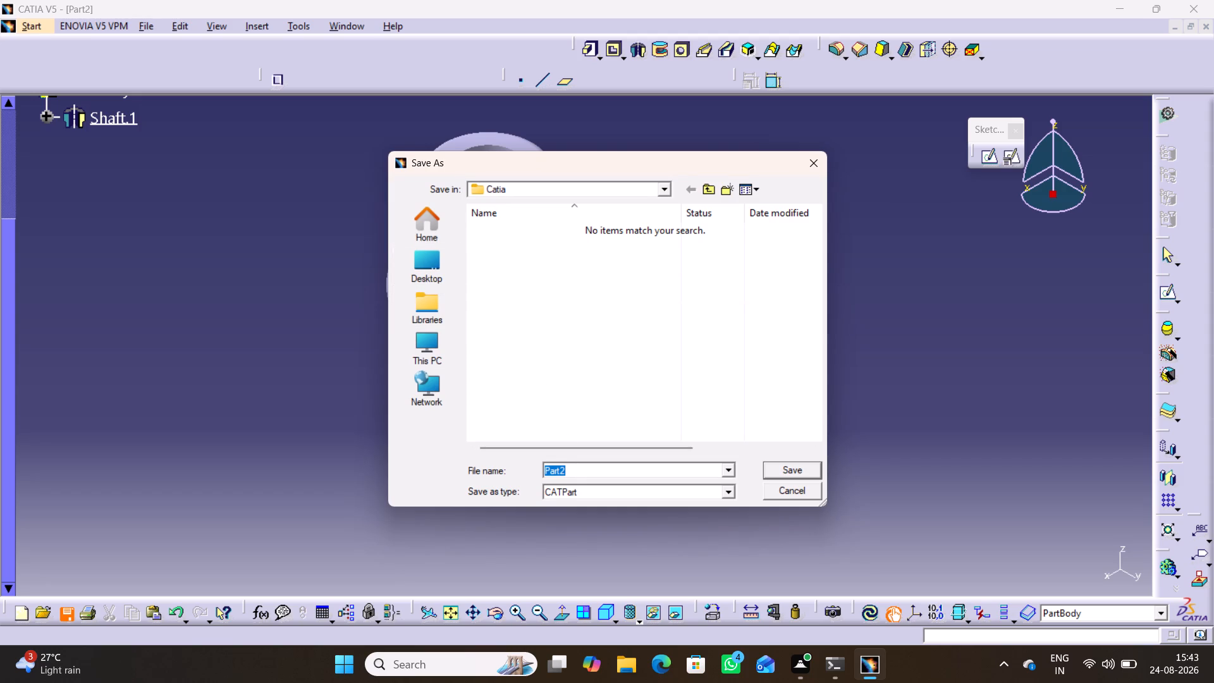
{"action": "type", "text": "Revolve oart"}
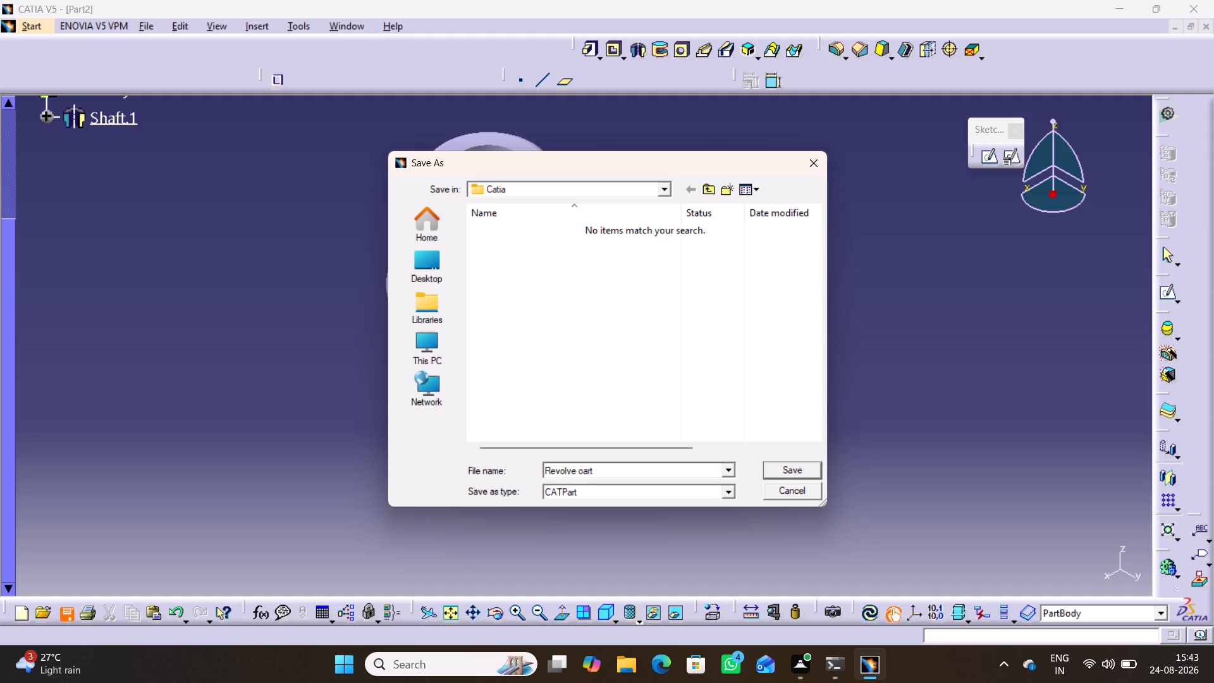
{"action": "left_click", "coordinate": [582, 469]}
{"action": "key", "text": "BackSpace"}
{"action": "key", "text": "p"}
{"action": "key", "text": "Return"}
{"action": "left_click", "coordinate": [739, 408]}
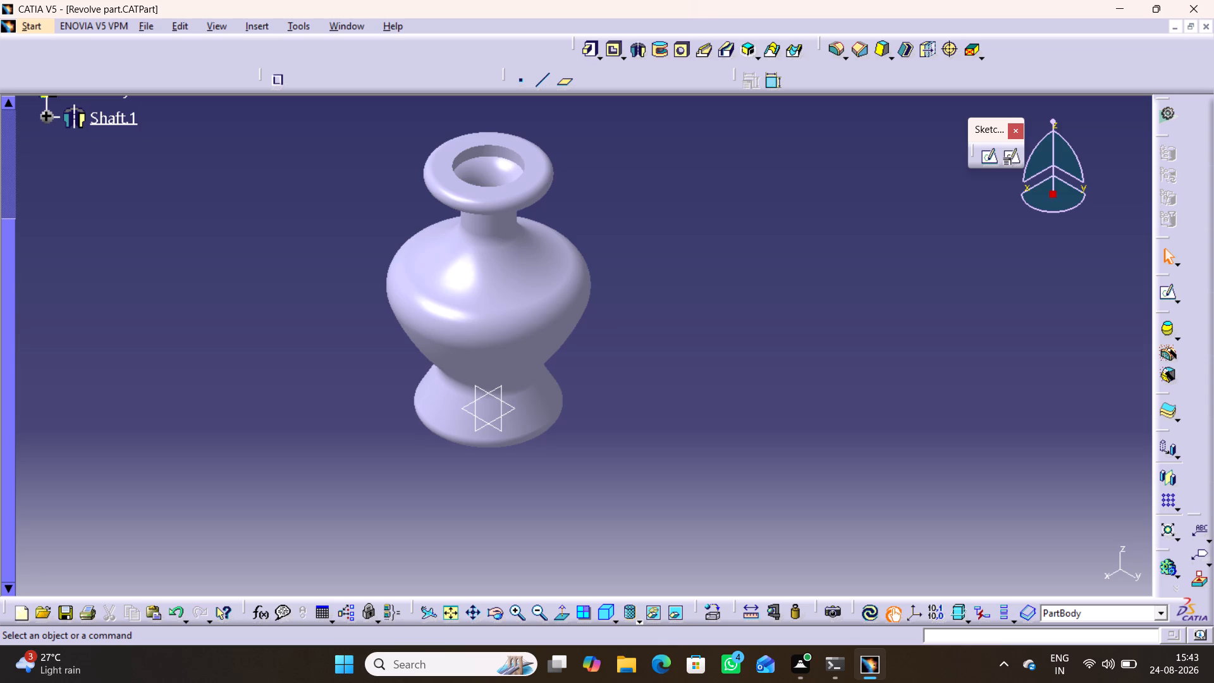
Create a new drawing document with the ISO standard and an A3 ISO landscape sheet.
{"action": "middle_click_drag", "start_coordinate": [665, 342], "coordinate": [667, 398]}
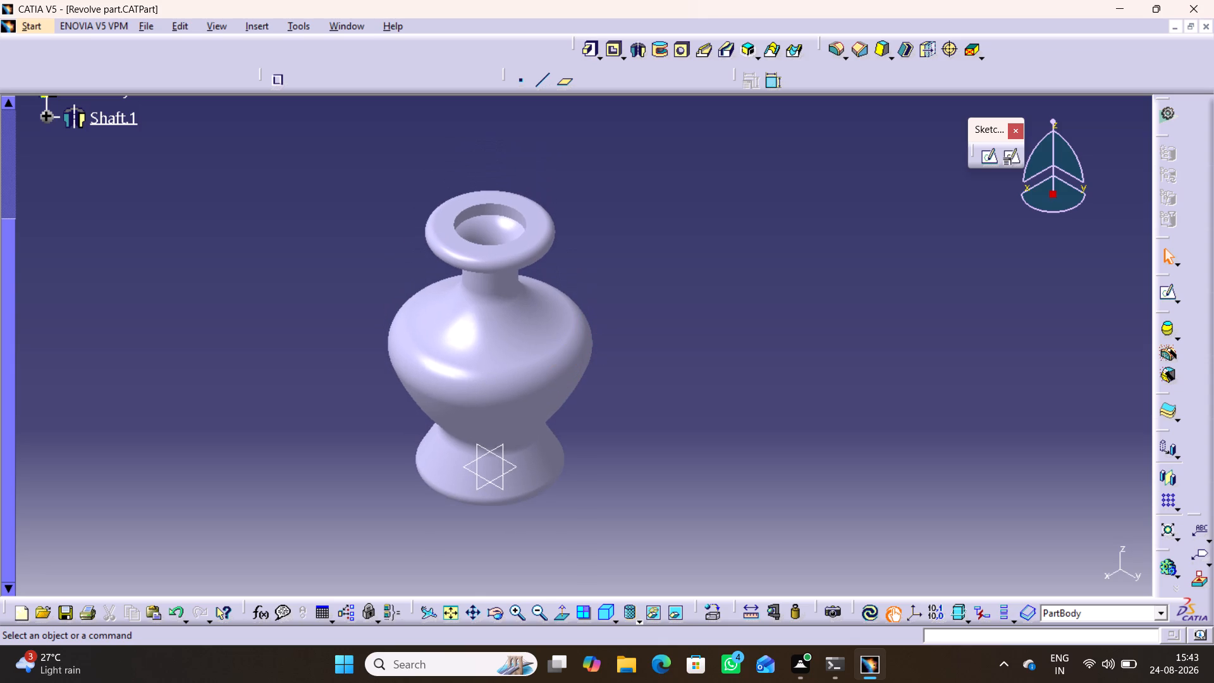
{"action": "key", "text": "ctrl+n"}
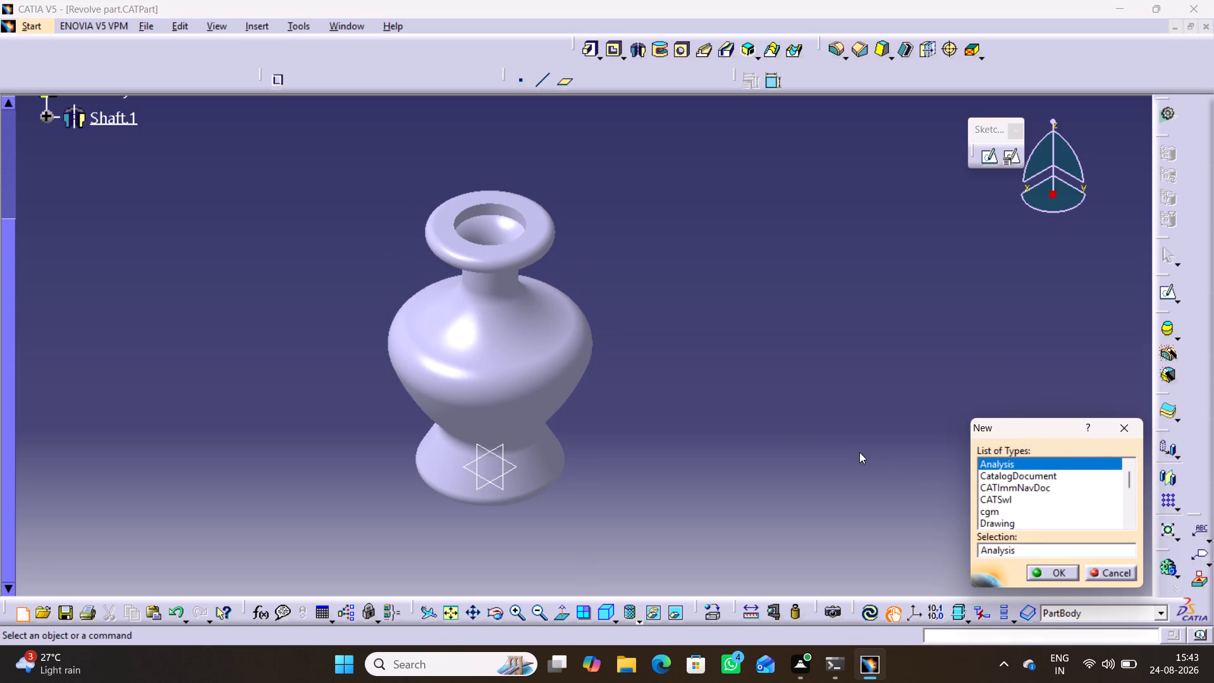
{"action": "left_click", "coordinate": [1007, 520]}
{"action": "left_click", "coordinate": [1048, 569]}
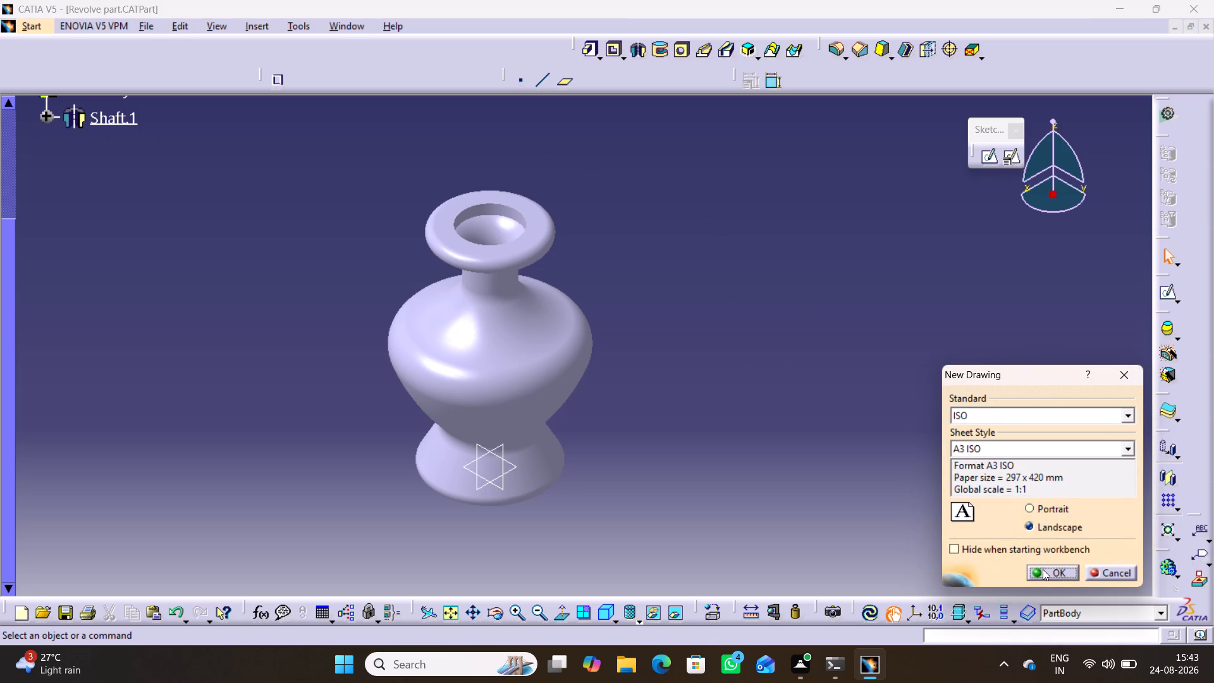
{"action": "left_click", "coordinate": [1041, 571]}
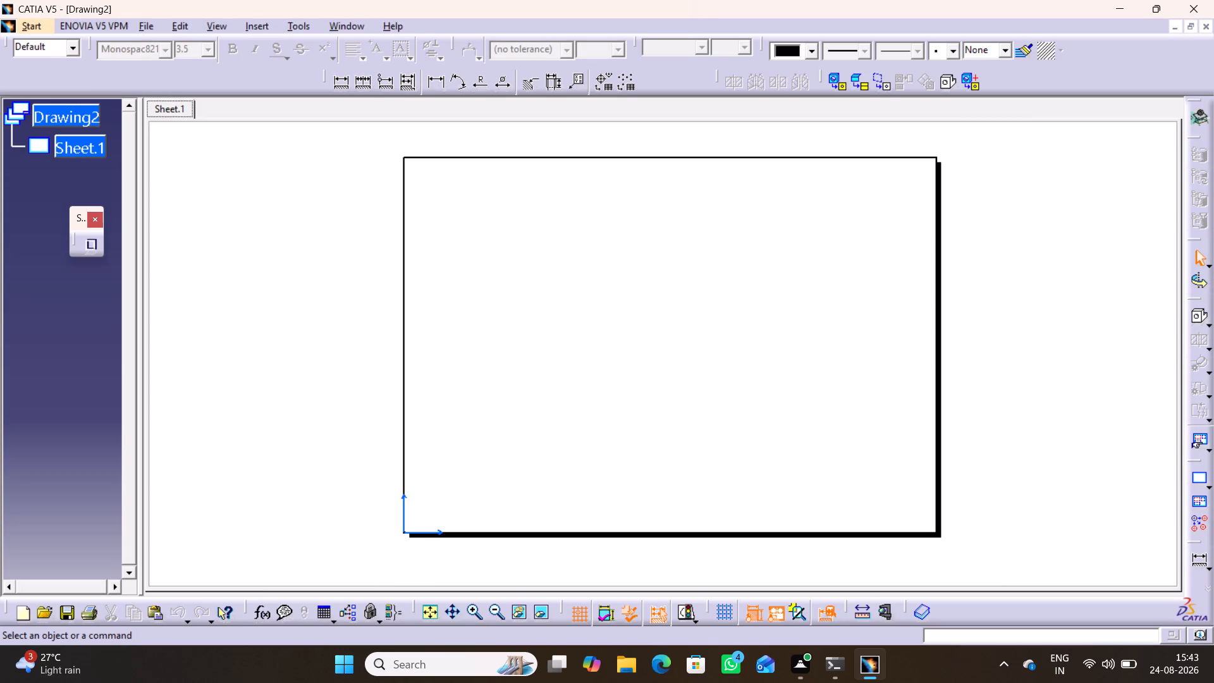
Generate a front view of the Revolve part on the sheet, picking the projection plane in the part's tree.
{"action": "left_click", "coordinate": [838, 80]}
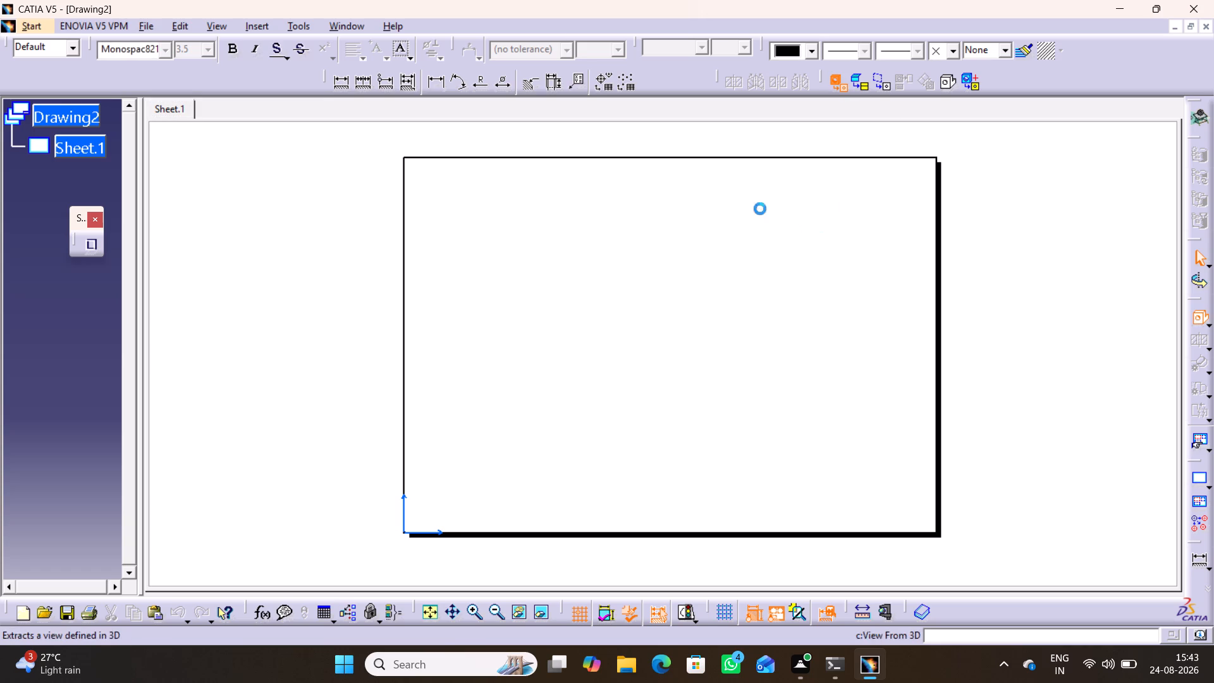
{"action": "left_click", "coordinate": [342, 23]}
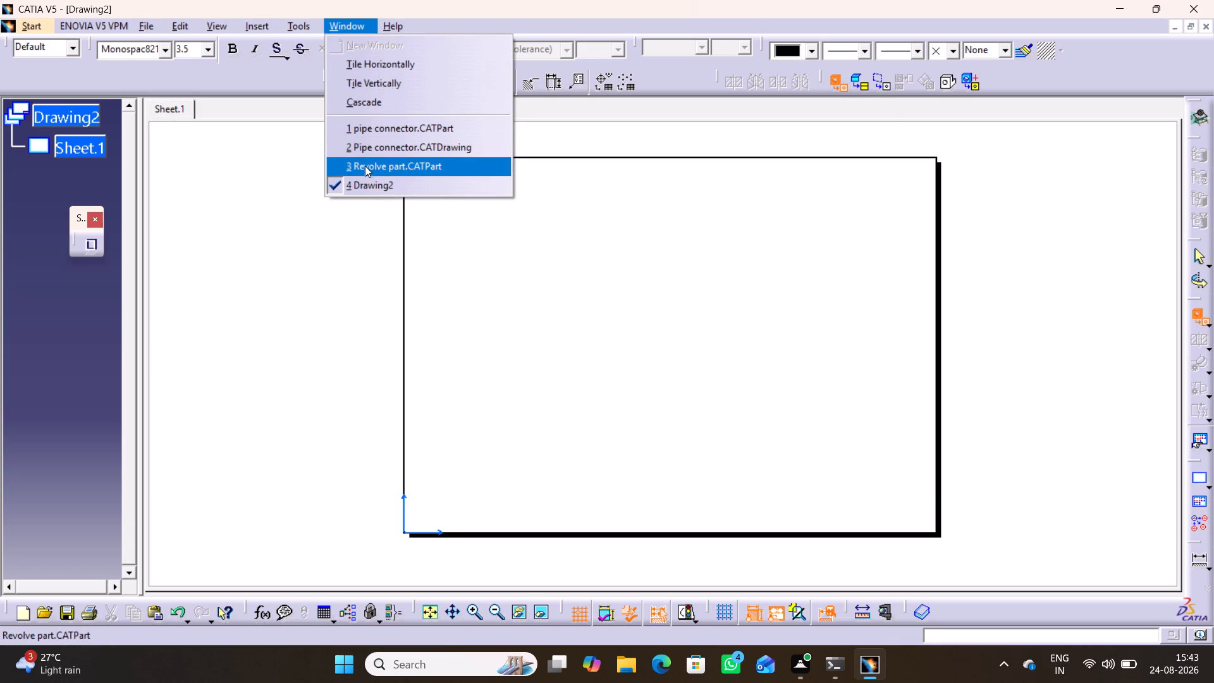
{"action": "left_click", "coordinate": [371, 166]}
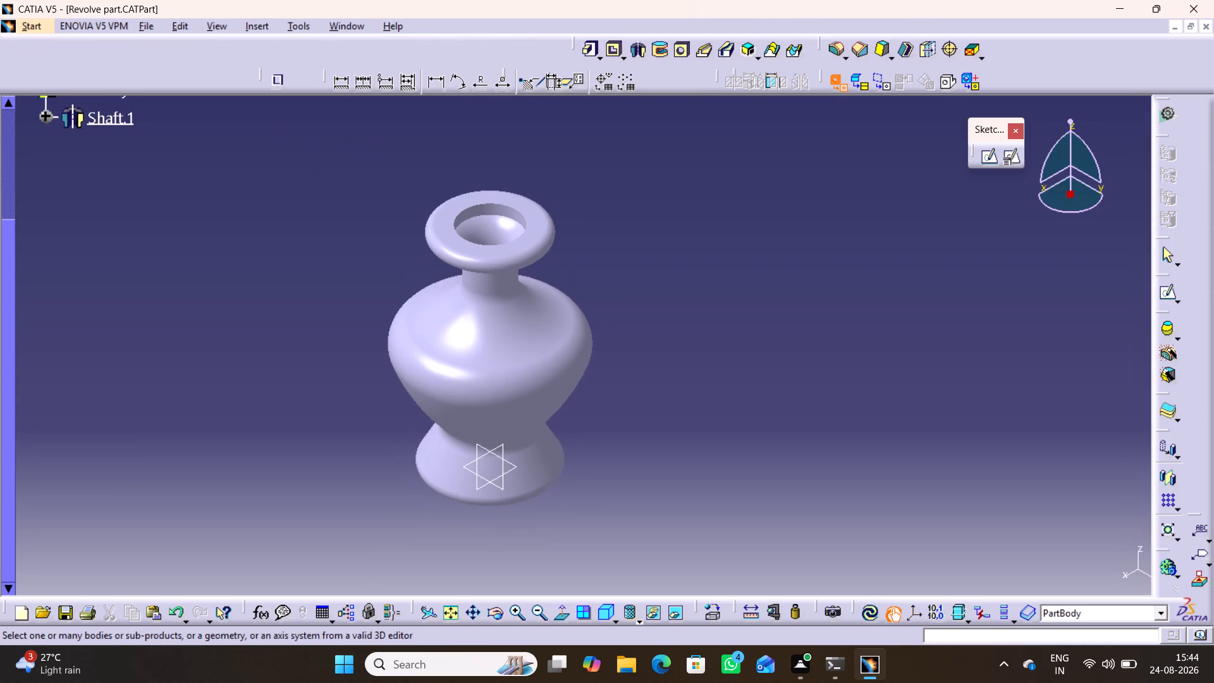
{"action": "scroll", "coordinate": [162, 169], "scroll_direction": "up", "scroll_amount": 3}
{"action": "left_click", "coordinate": [85, 176]}
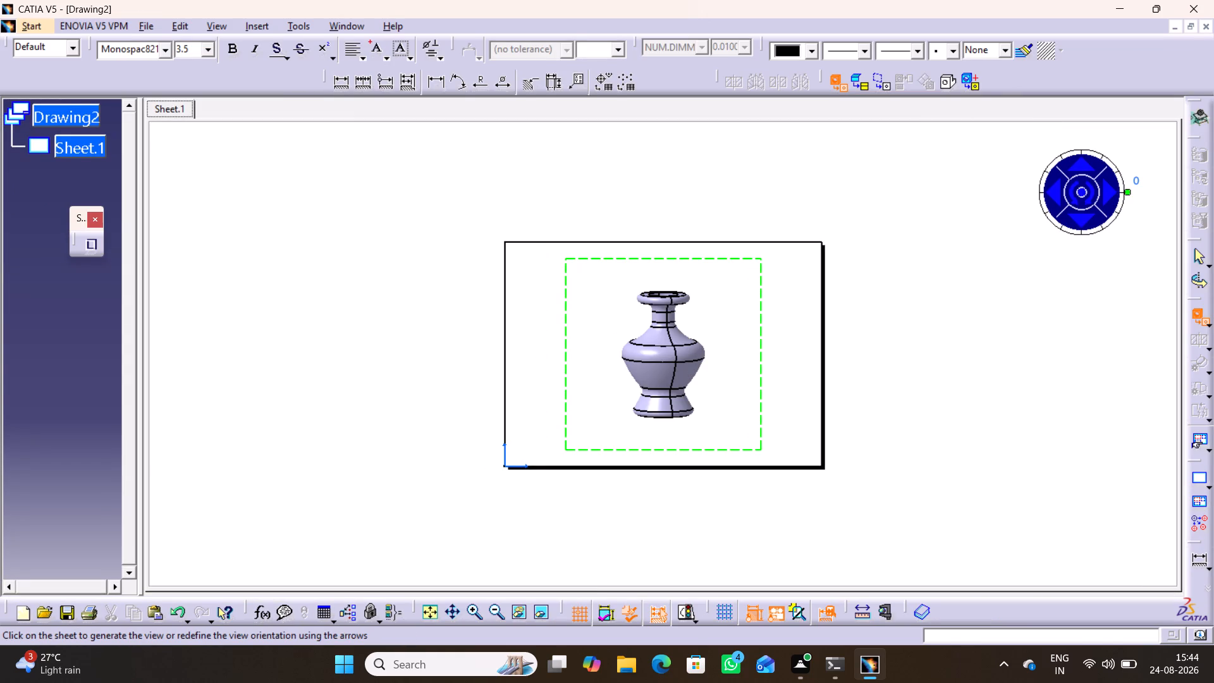
{"action": "right_click", "coordinate": [742, 374]}
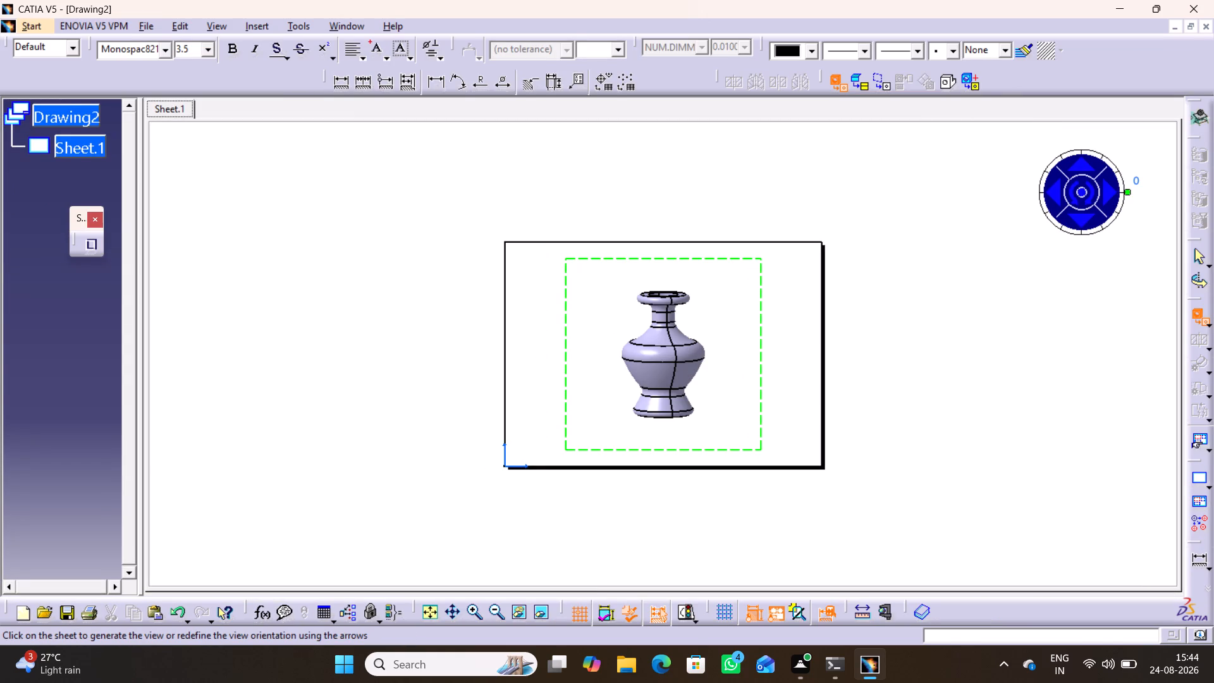
{"action": "double_click", "coordinate": [740, 329]}
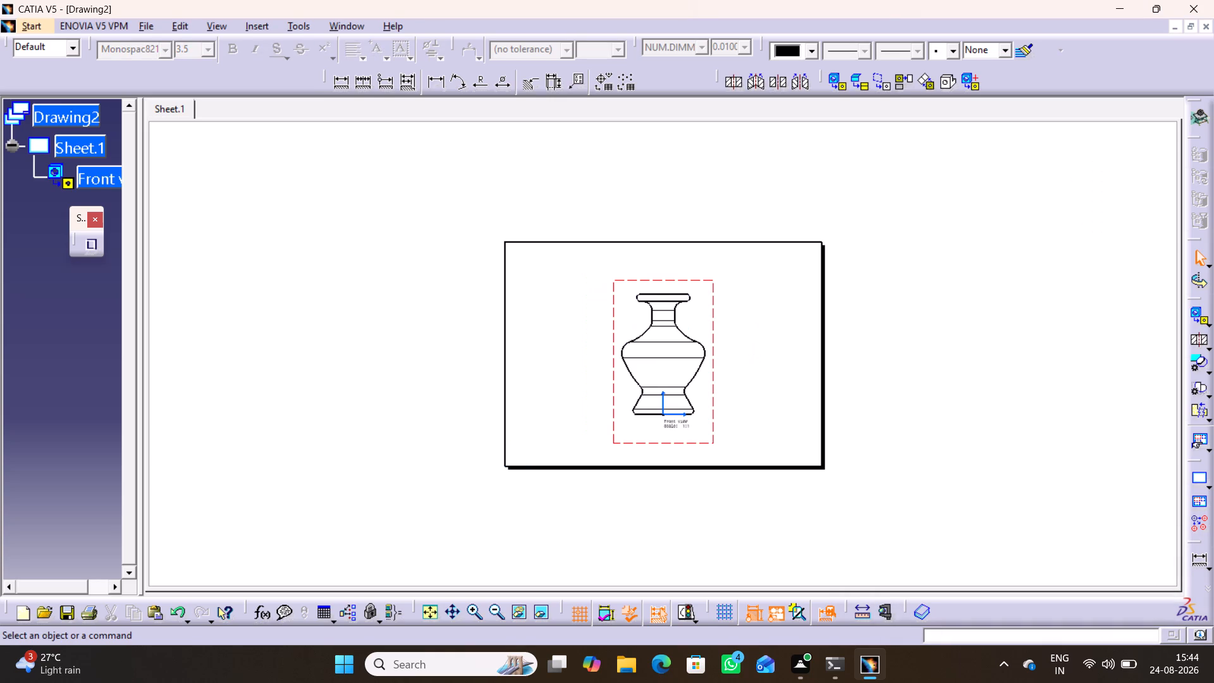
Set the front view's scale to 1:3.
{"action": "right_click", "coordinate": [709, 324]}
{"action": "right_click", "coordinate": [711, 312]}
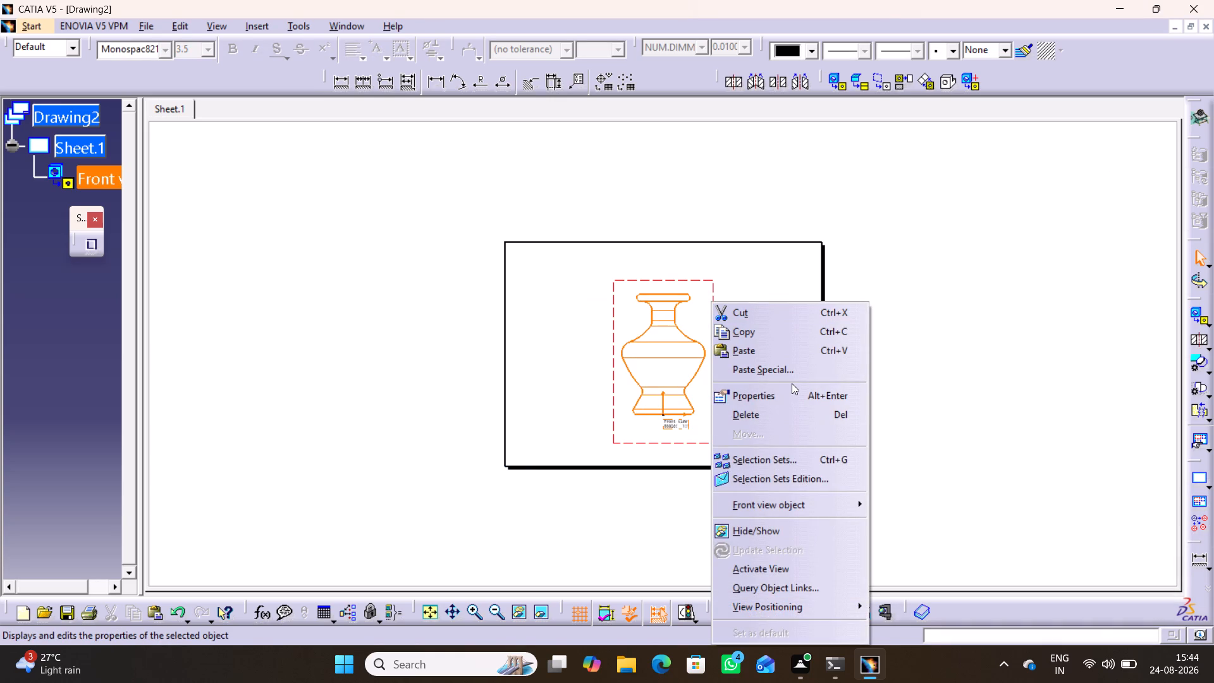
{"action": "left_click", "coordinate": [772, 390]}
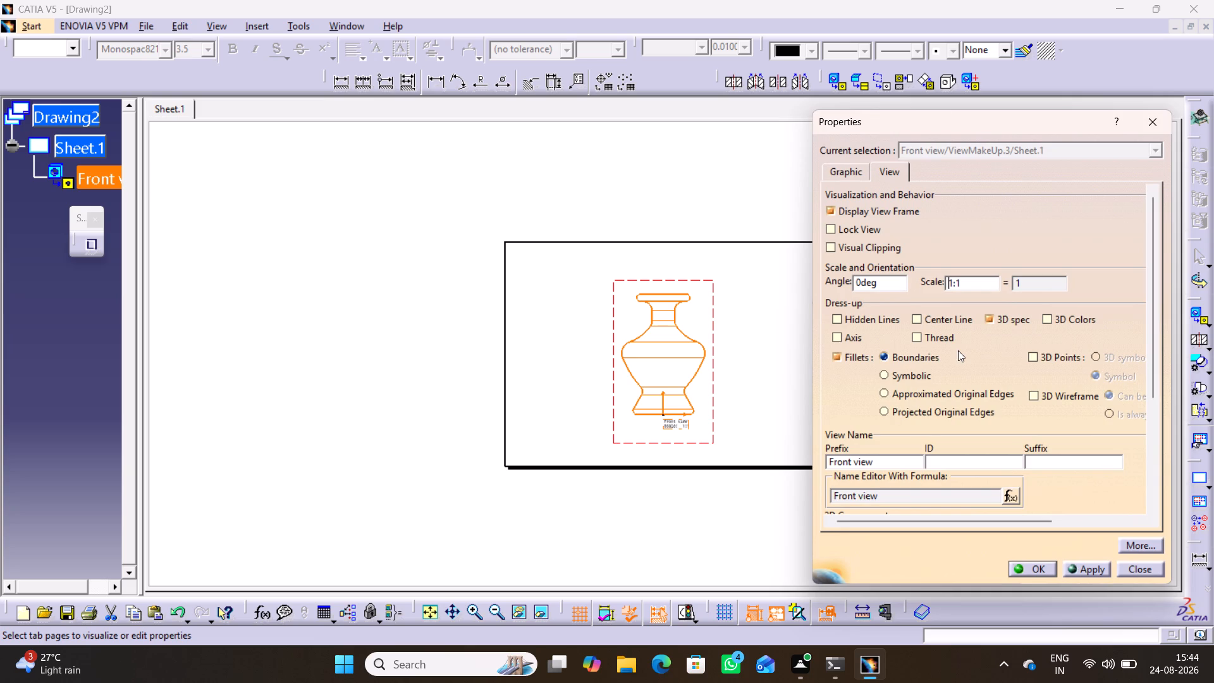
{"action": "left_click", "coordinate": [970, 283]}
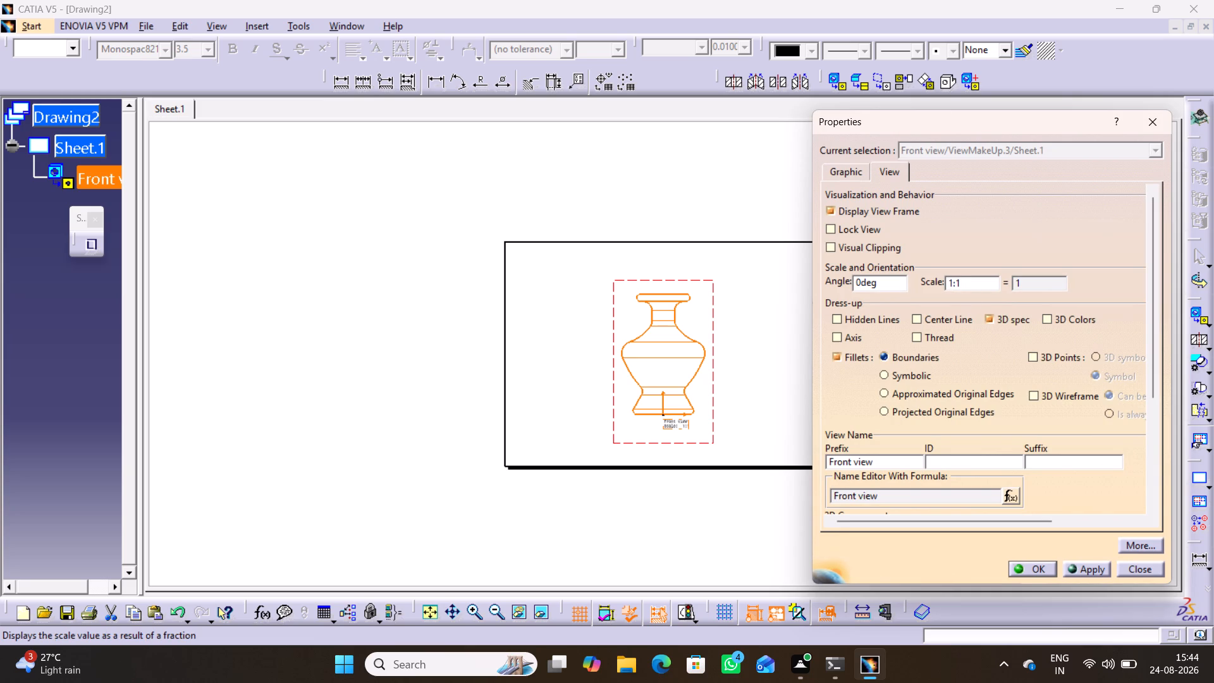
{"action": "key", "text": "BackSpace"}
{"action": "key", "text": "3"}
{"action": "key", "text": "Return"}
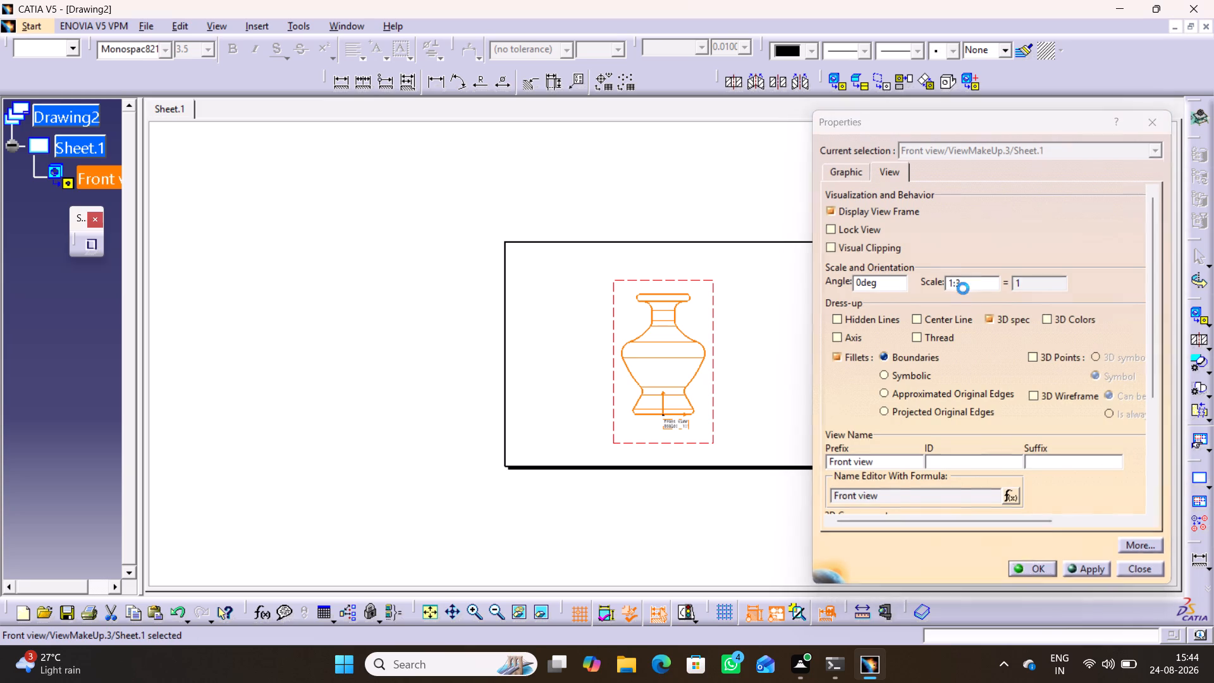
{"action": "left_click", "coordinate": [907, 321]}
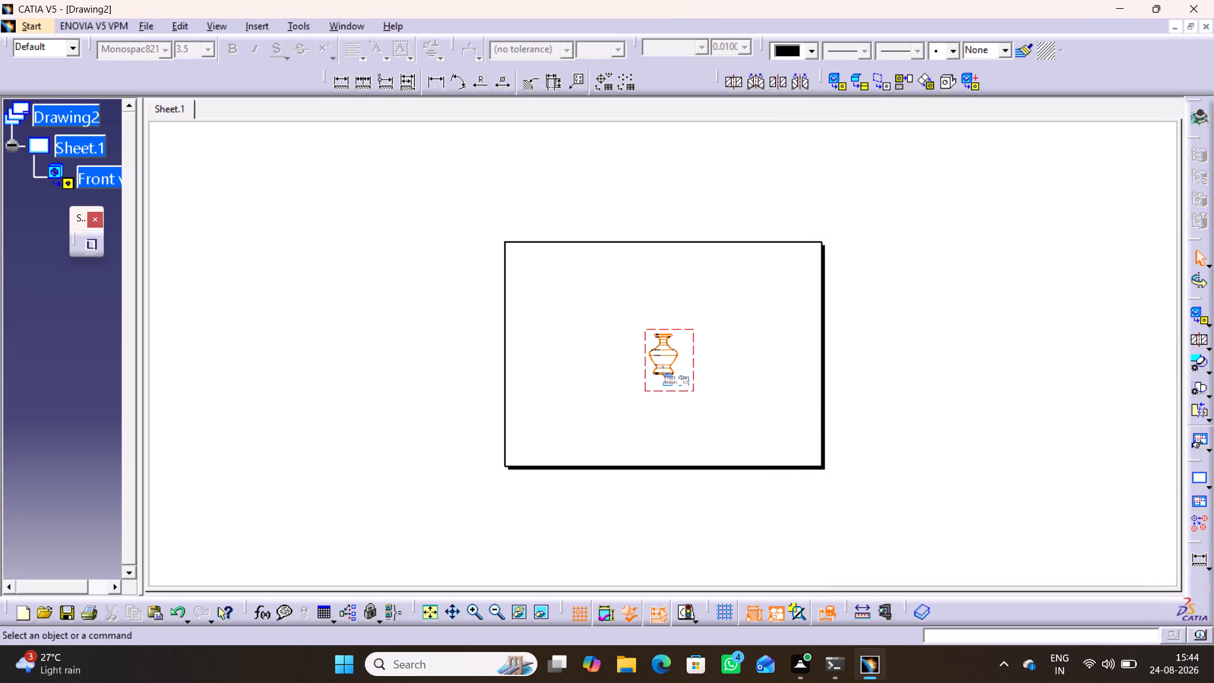
Move the front view to the upper-left area of the sheet.
{"action": "left_click_drag", "start_coordinate": [696, 349], "coordinate": [593, 311]}
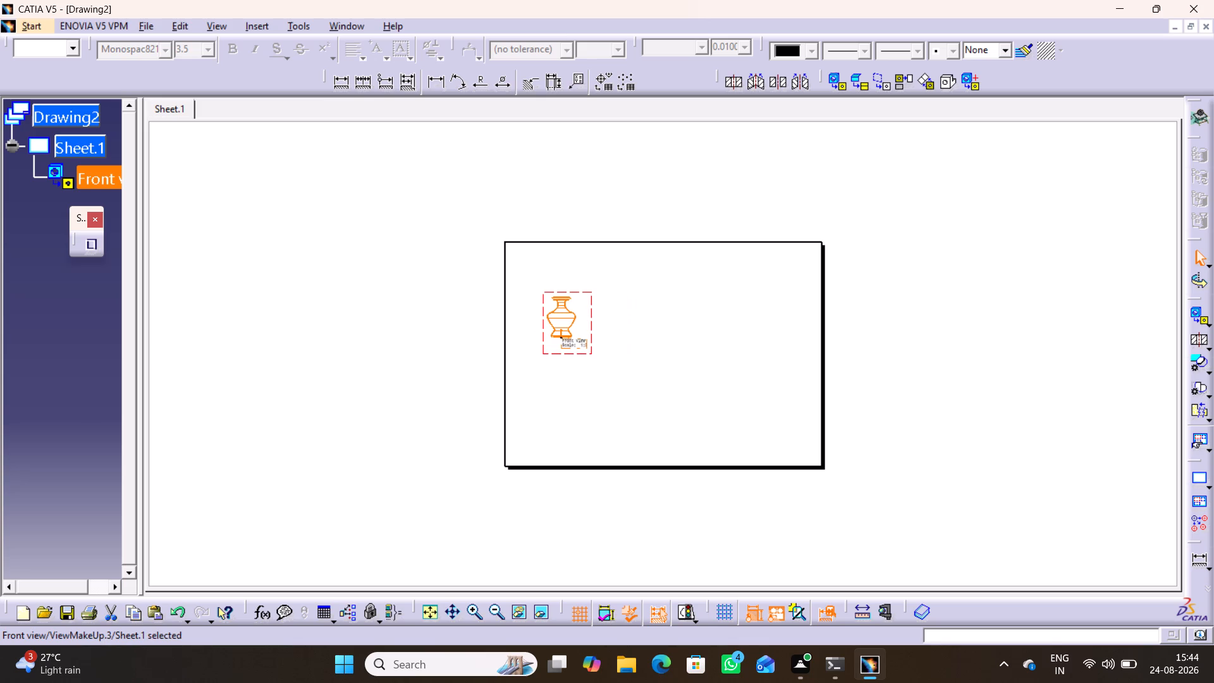
{"action": "left_click", "coordinate": [651, 359]}
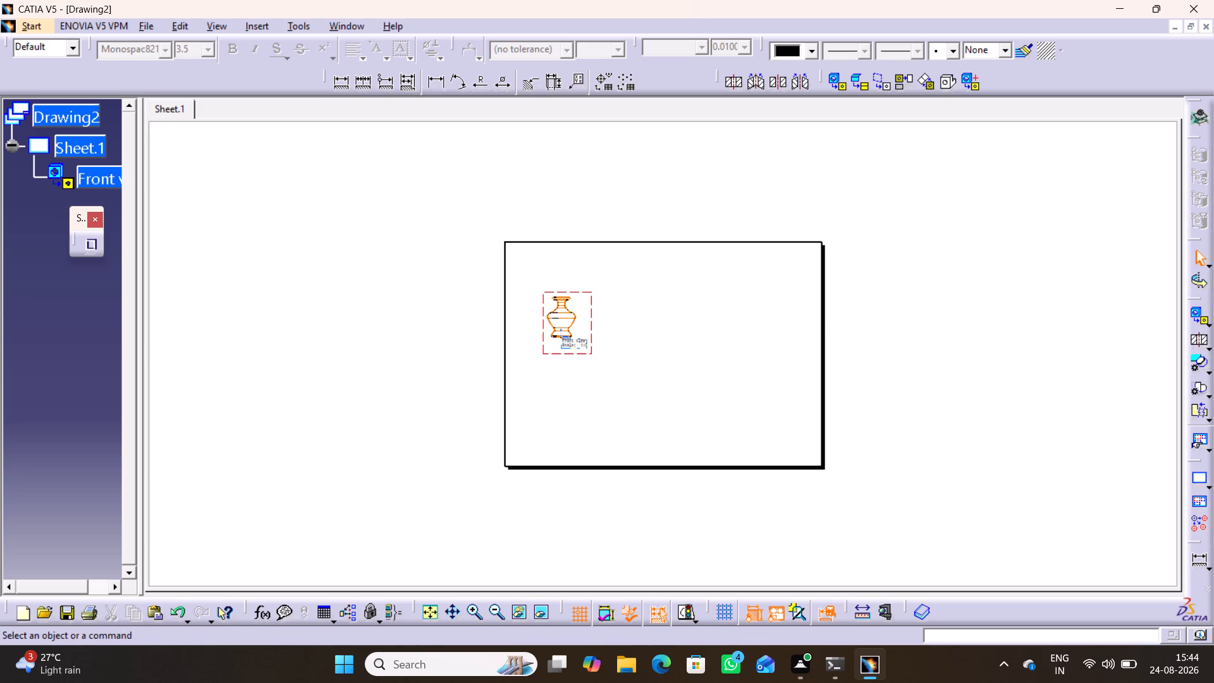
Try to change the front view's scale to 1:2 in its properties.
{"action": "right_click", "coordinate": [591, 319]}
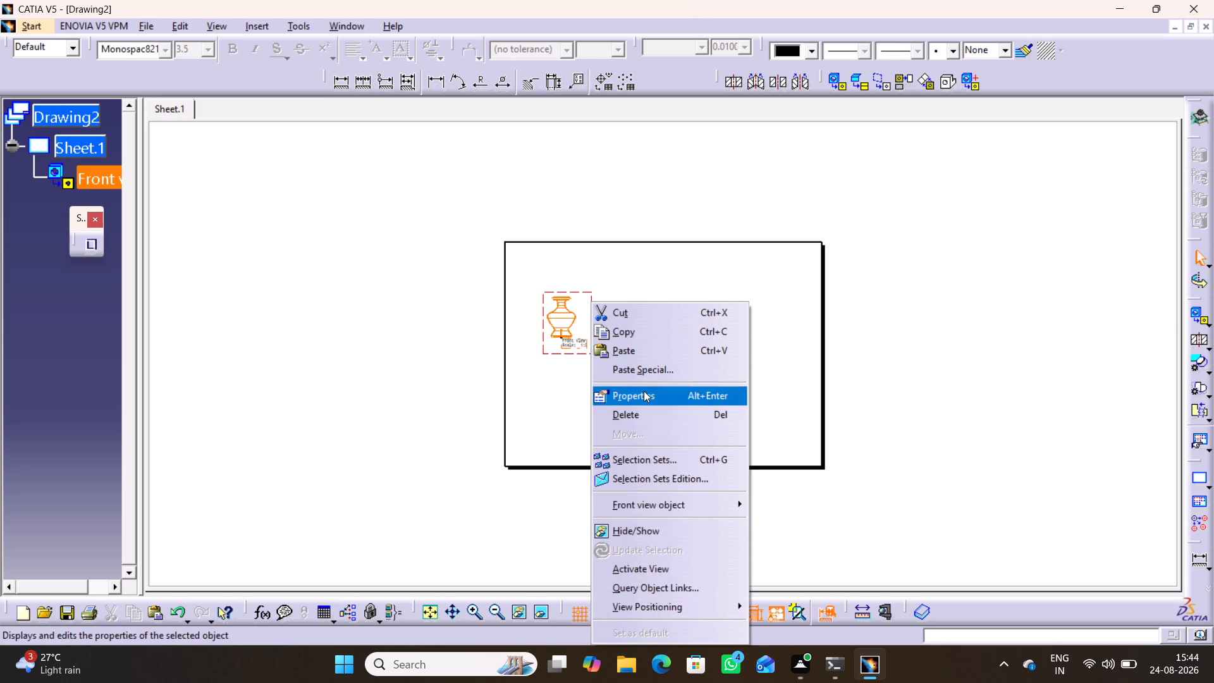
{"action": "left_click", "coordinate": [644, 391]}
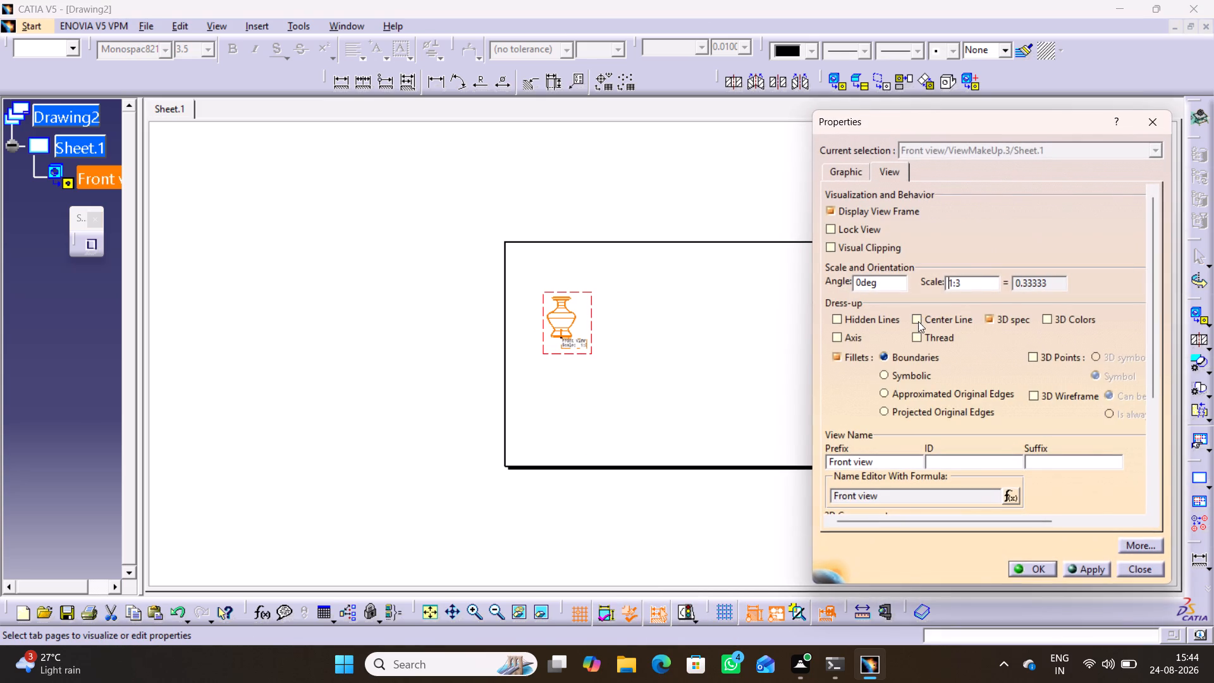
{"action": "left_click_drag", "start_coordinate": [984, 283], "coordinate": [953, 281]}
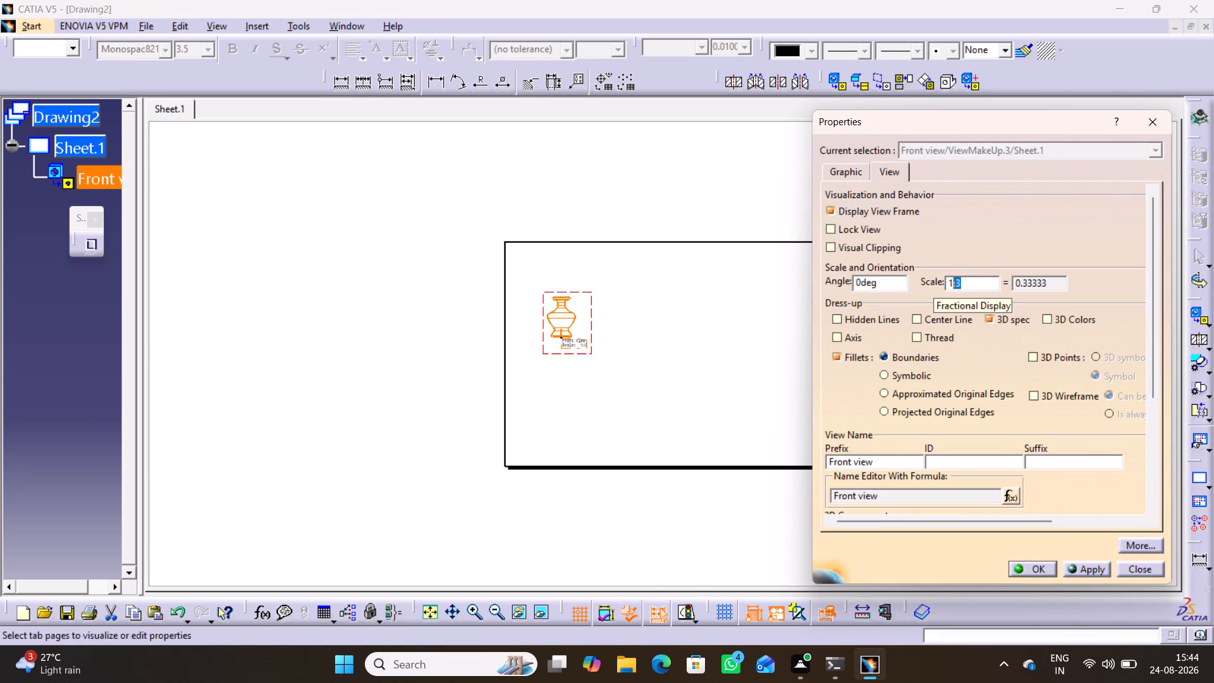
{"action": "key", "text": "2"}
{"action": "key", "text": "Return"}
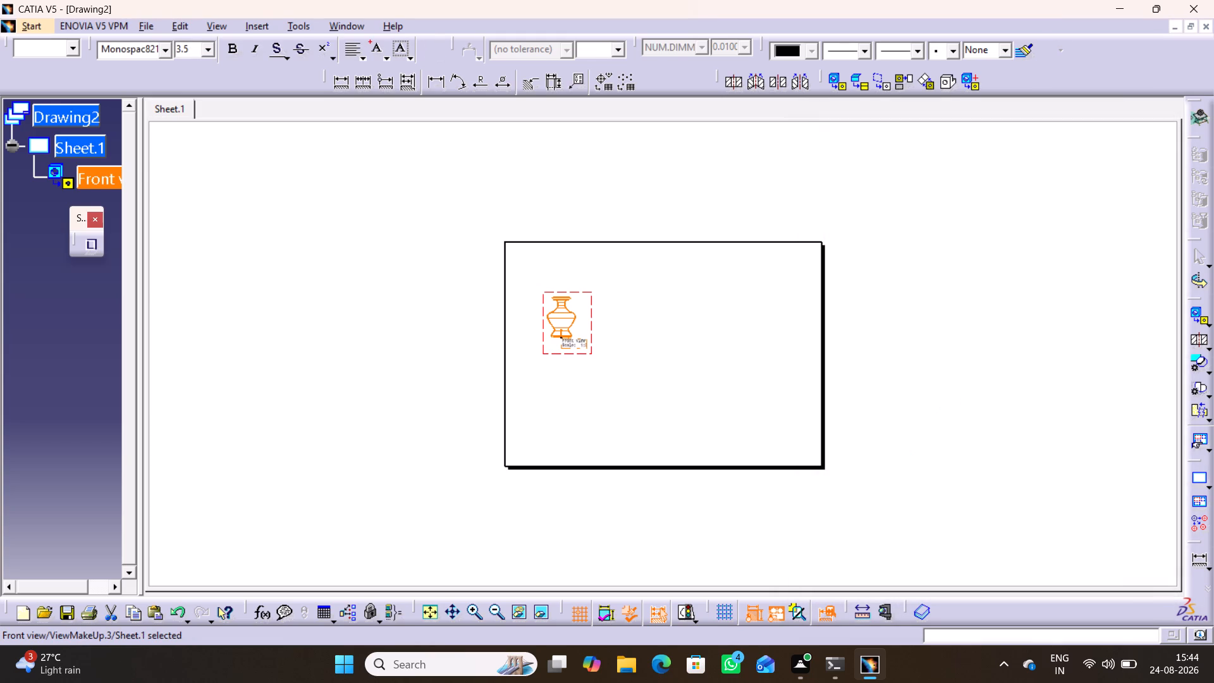
Correct the front view's scale to 1:2 and deselect the view.
{"action": "right_click", "coordinate": [1033, 398]}
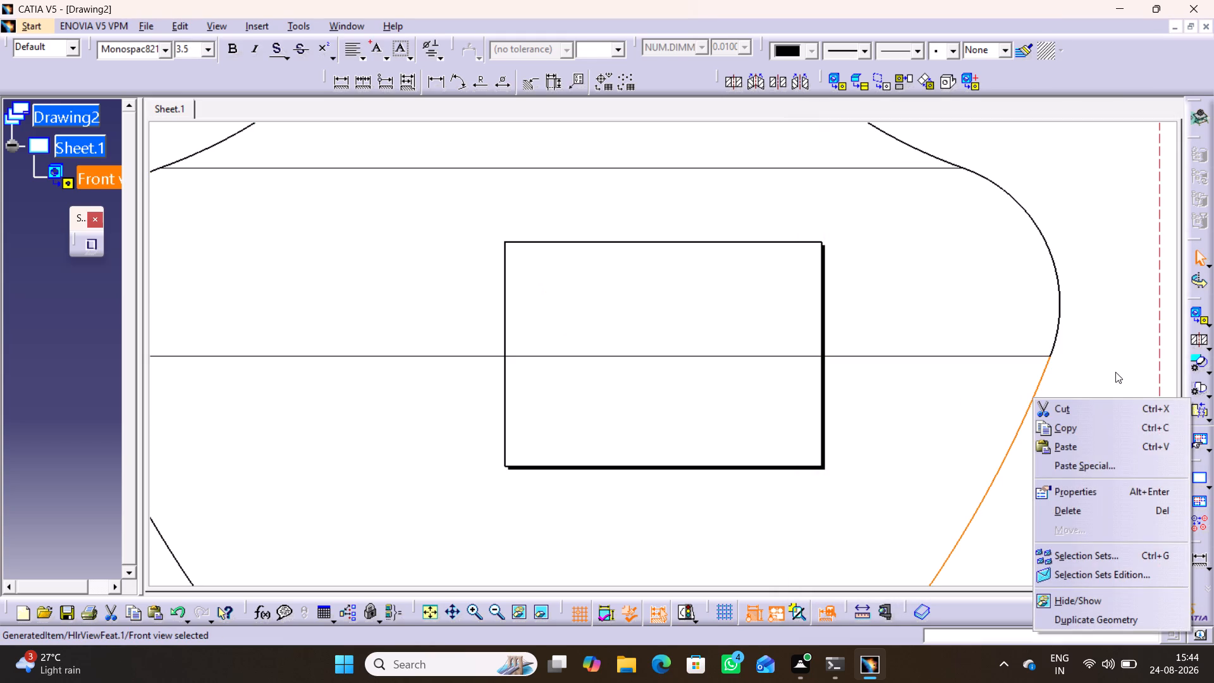
{"action": "left_click", "coordinate": [1114, 354]}
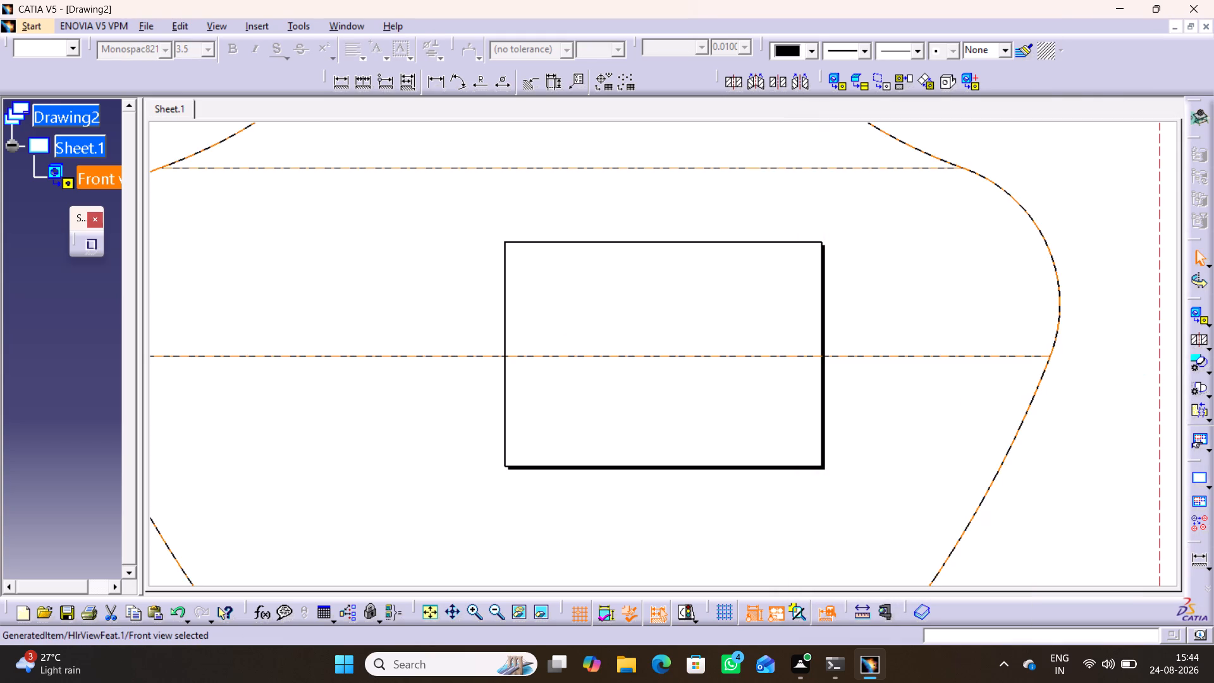
{"action": "right_click", "coordinate": [1162, 366]}
{"action": "left_click", "coordinate": [1121, 118]}
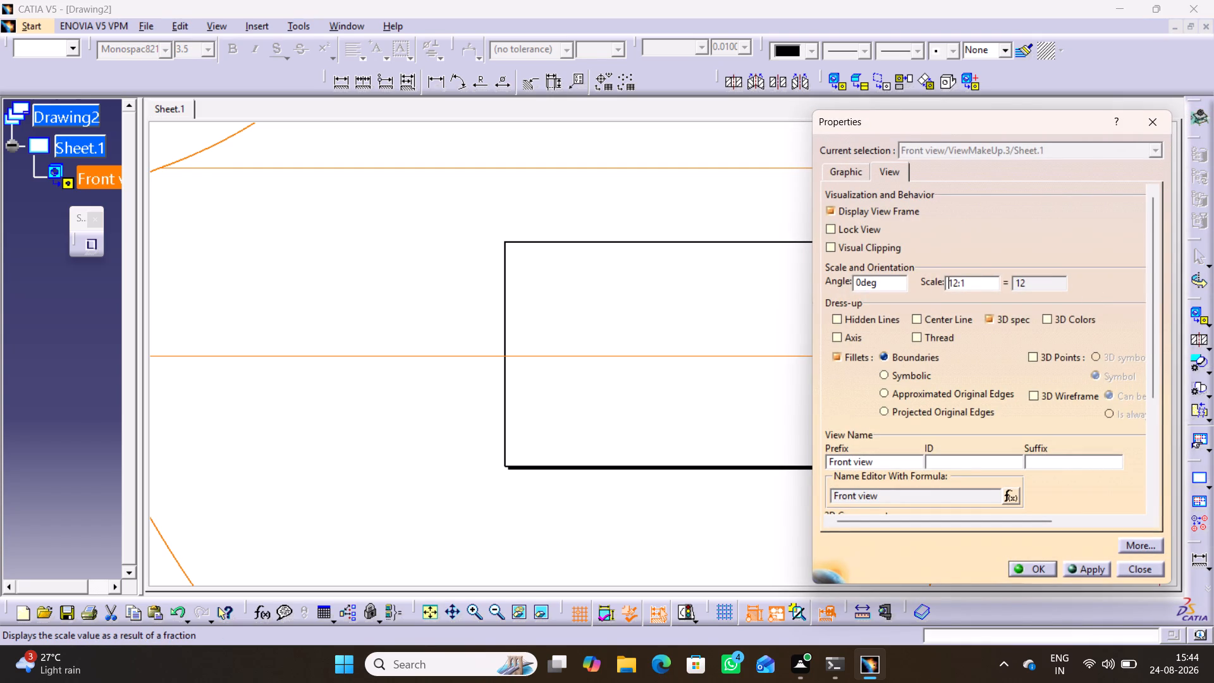
{"action": "left_click", "coordinate": [958, 280]}
{"action": "key", "text": "BackSpace"}
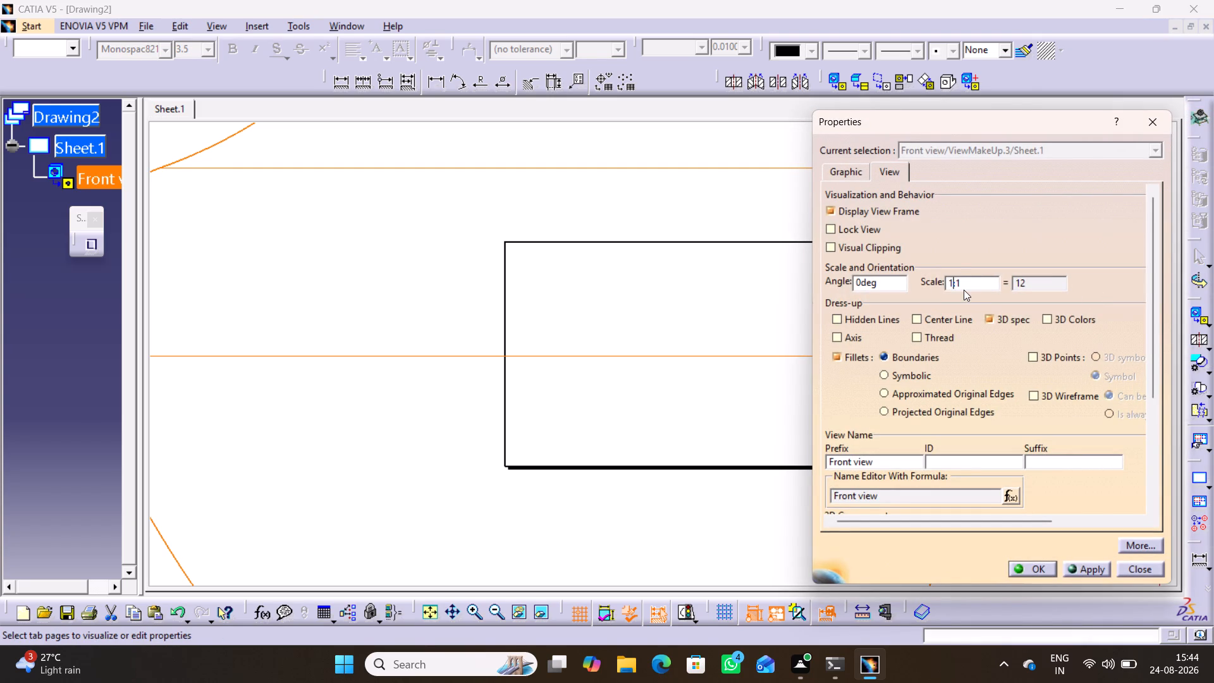
{"action": "left_click", "coordinate": [973, 284]}
{"action": "key", "text": "BackSpace"}
{"action": "key", "text": "2"}
{"action": "key", "text": "Return"}
{"action": "left_click", "coordinate": [1088, 308]}
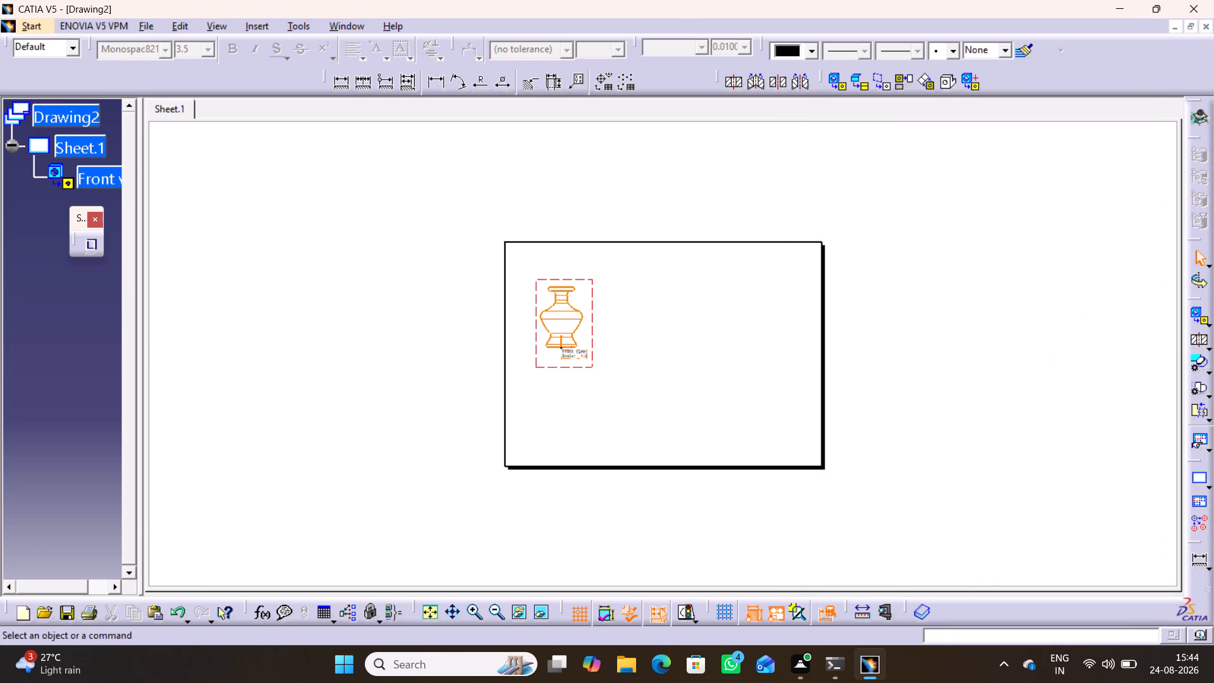
{"action": "left_click", "coordinate": [405, 395]}
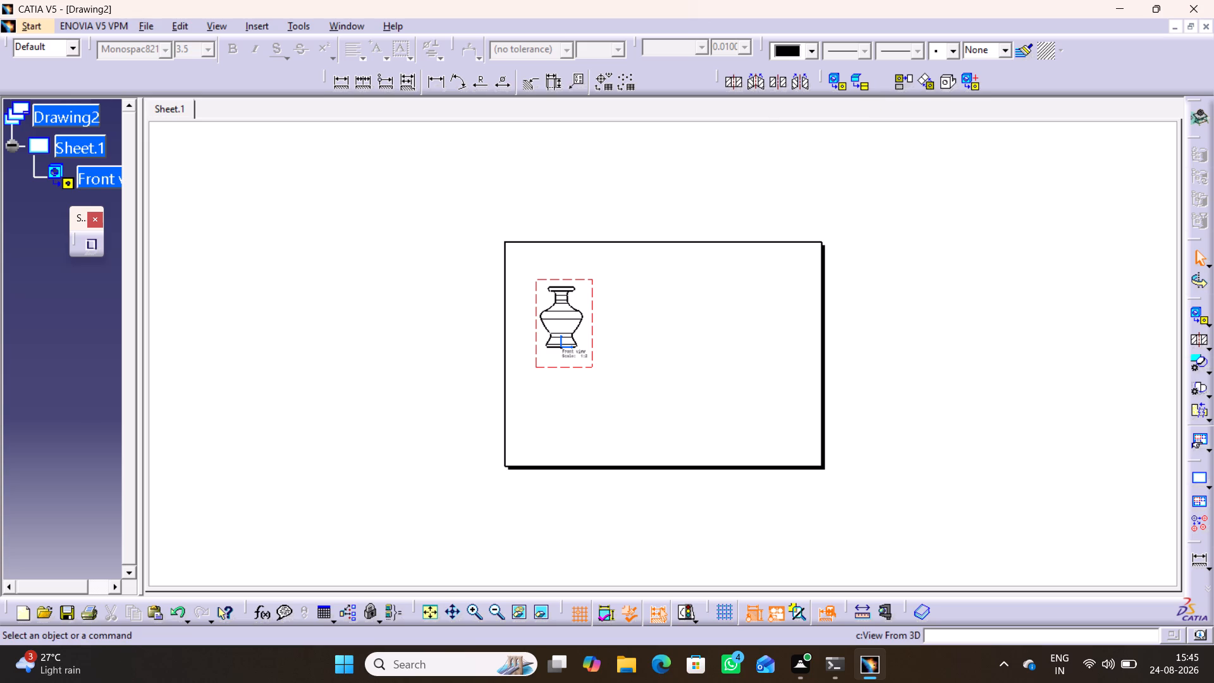
Create an offset section view A-A cut along the front view's vertical centreline, placed to the right of the front view.
{"action": "left_click", "coordinate": [732, 80]}
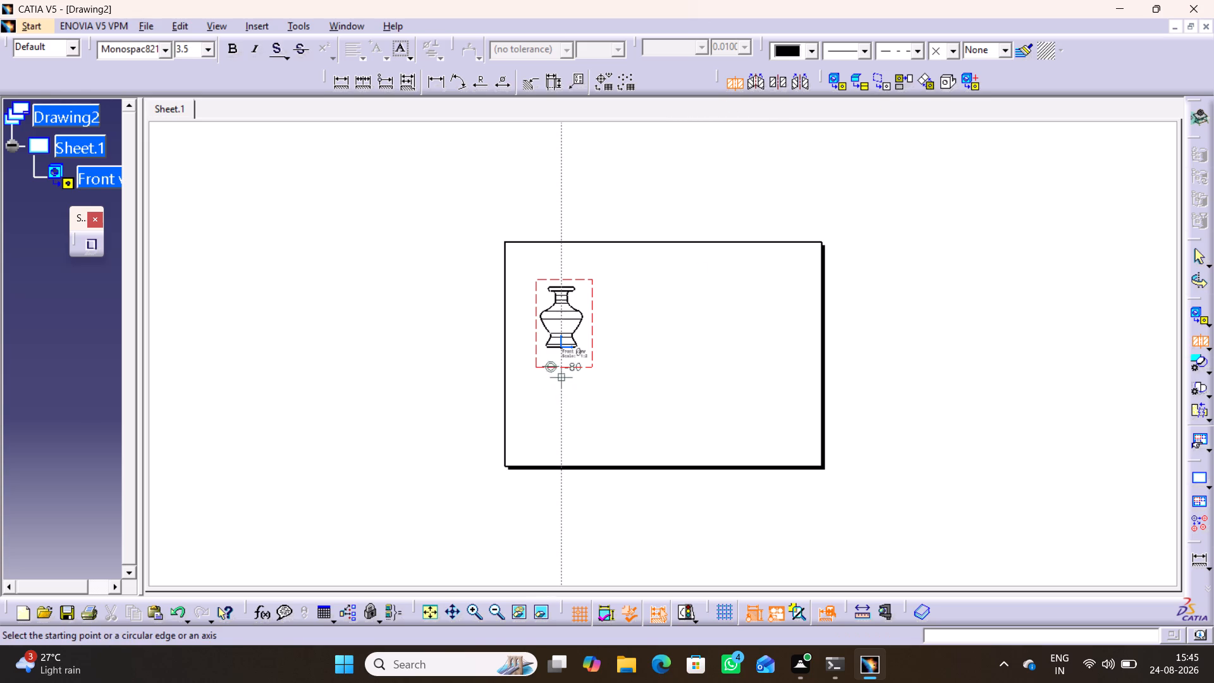
{"action": "left_click", "coordinate": [565, 367]}
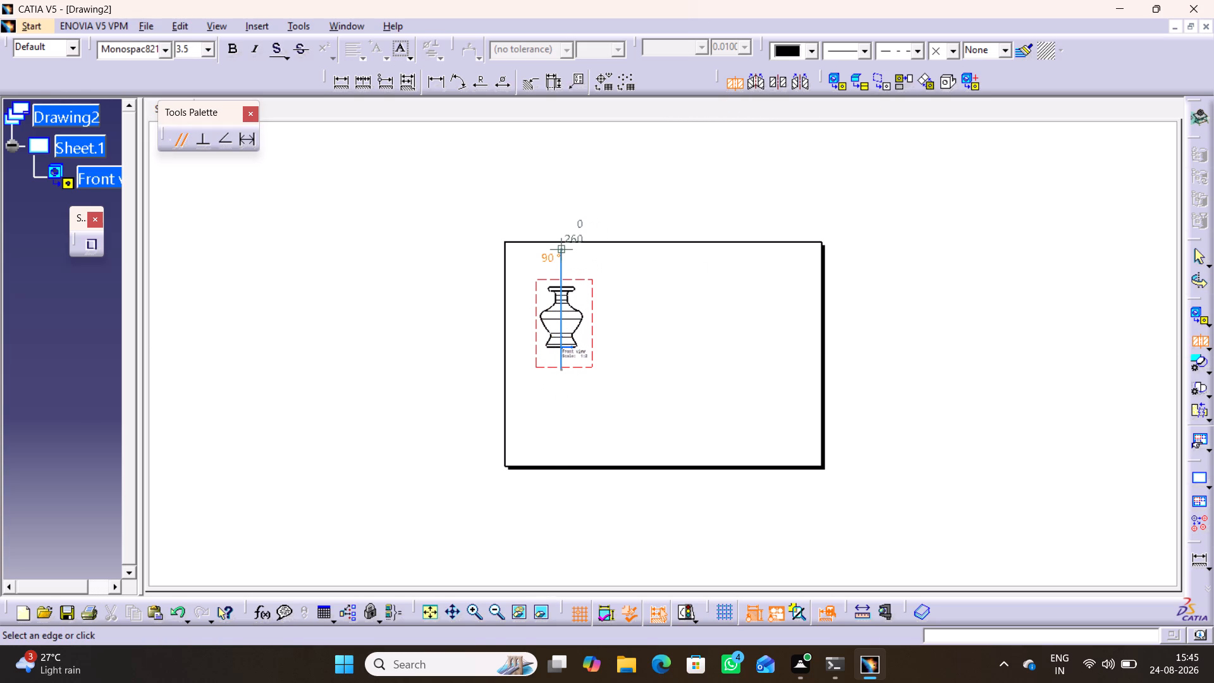
{"action": "left_click", "coordinate": [563, 272]}
{"action": "right_click", "coordinate": [587, 281]}
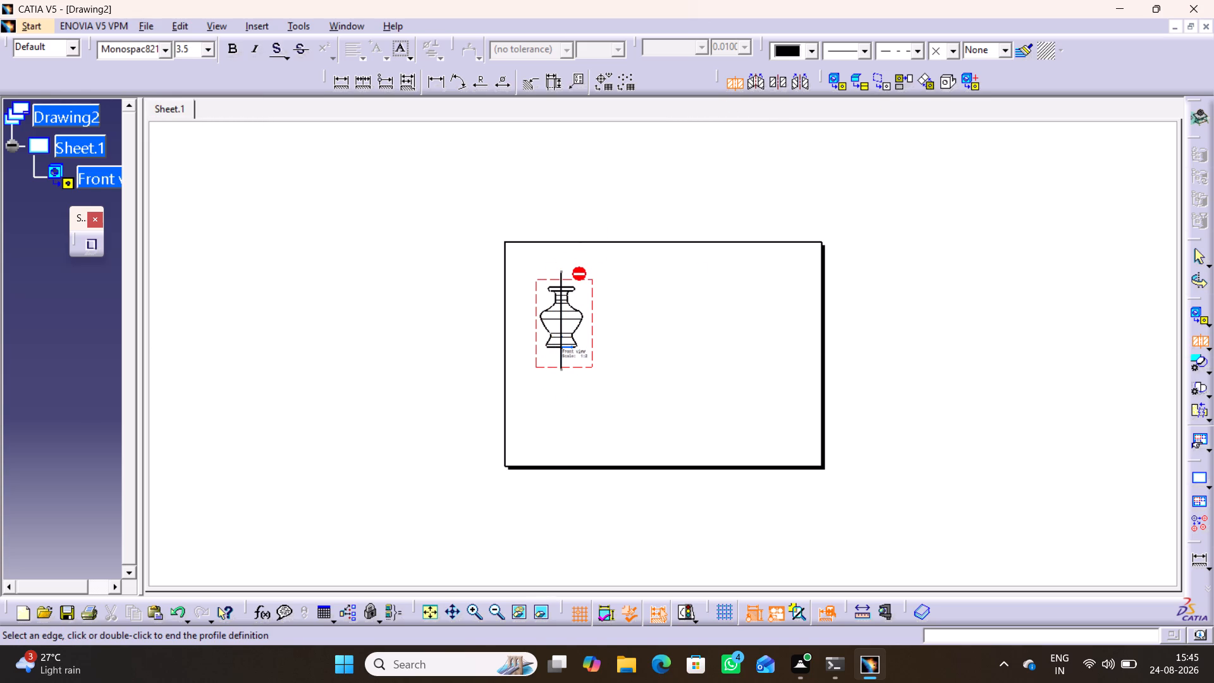
{"action": "right_click", "coordinate": [587, 281]}
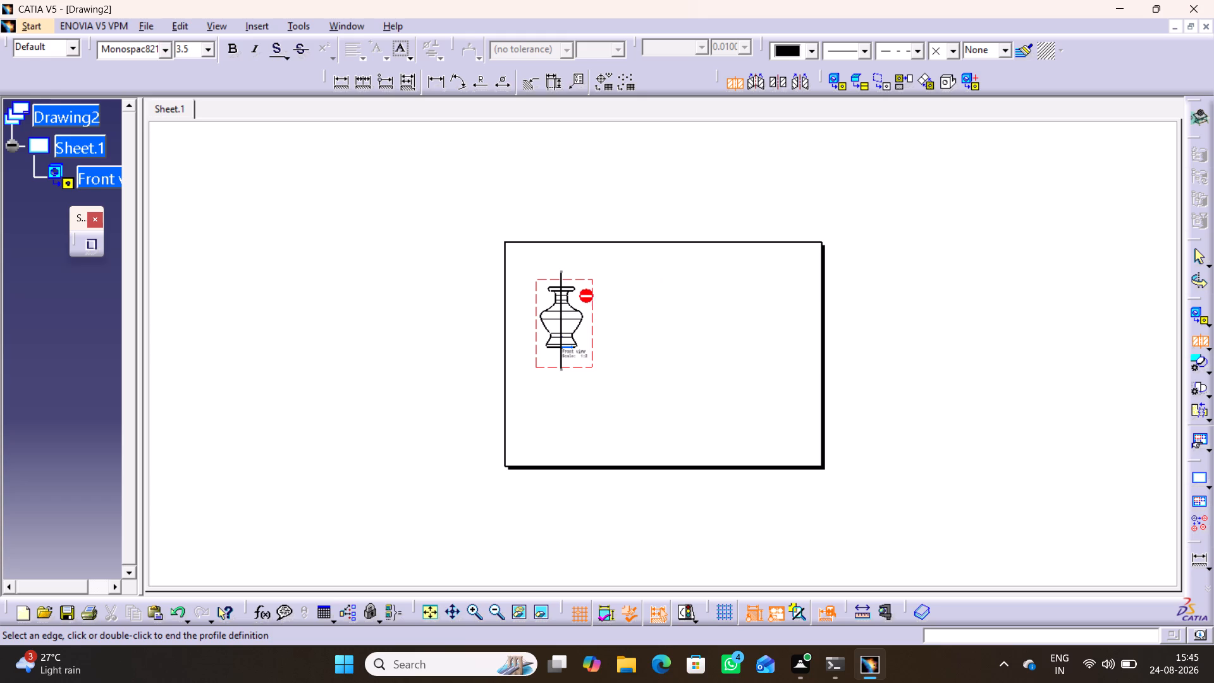
{"action": "right_click", "coordinate": [593, 302]}
{"action": "right_click", "coordinate": [593, 302]}
{"action": "double_click", "coordinate": [594, 308]}
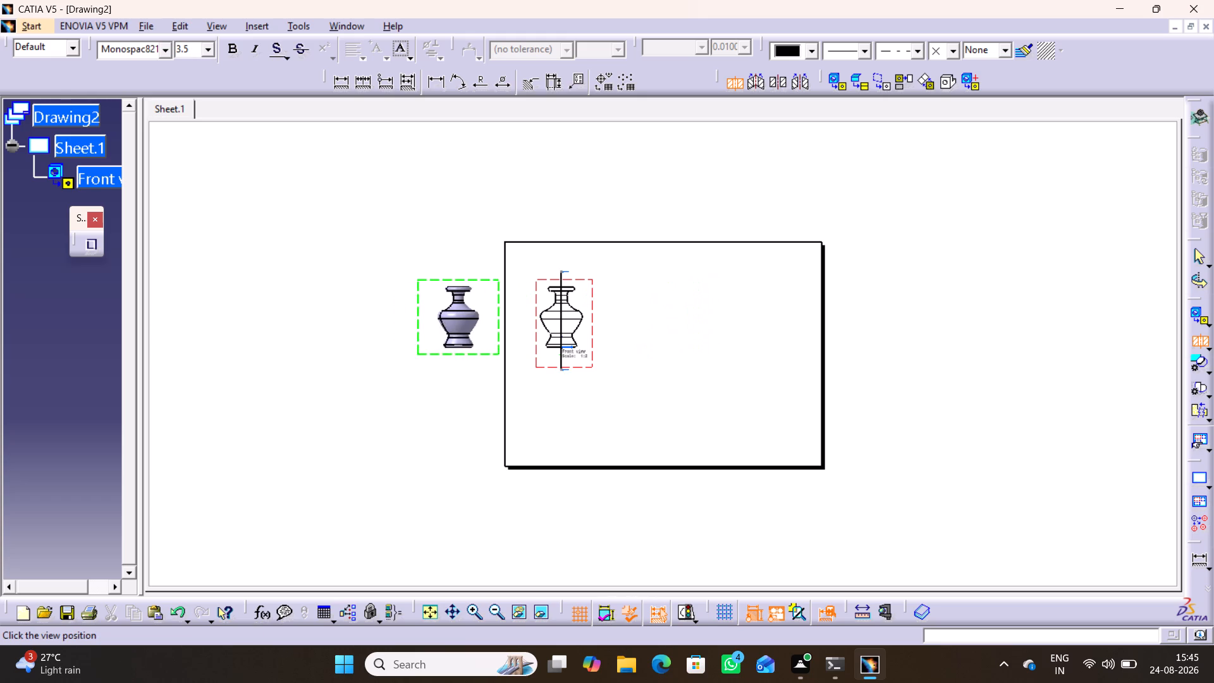
{"action": "left_click", "coordinate": [638, 323]}
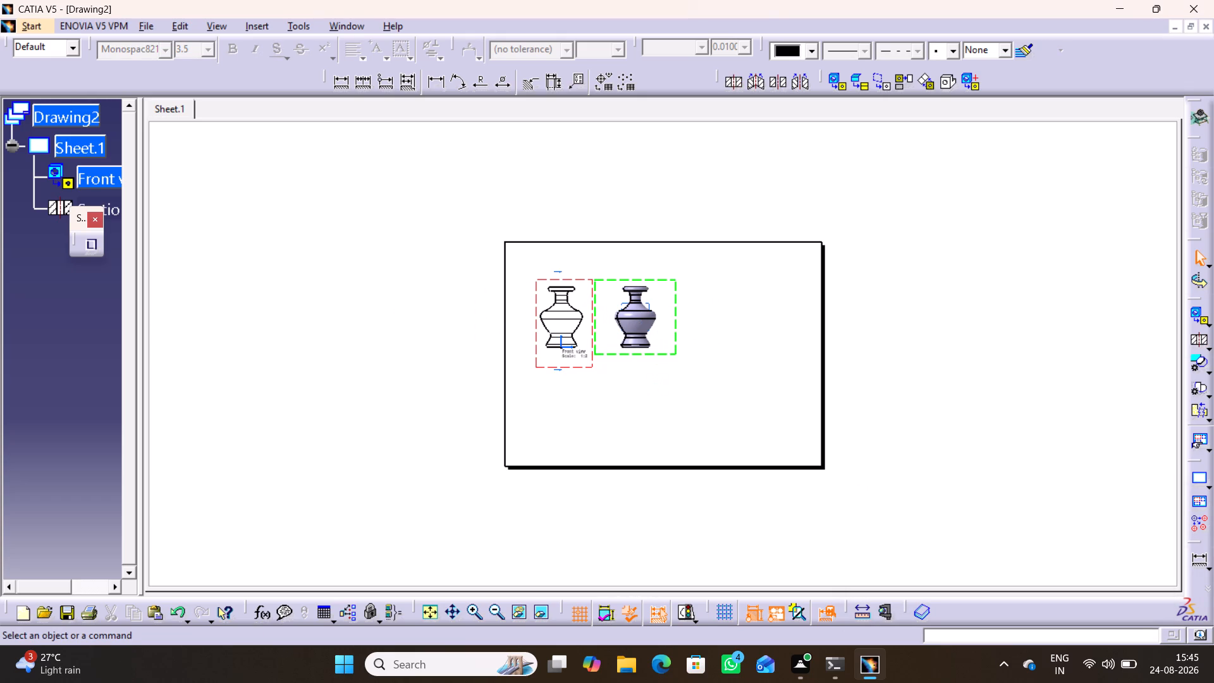
{"action": "left_click", "coordinate": [644, 400]}
{"action": "middle_click_drag", "start_coordinate": [649, 393], "coordinate": [637, 333]}
{"action": "right_click", "coordinate": [649, 393]}
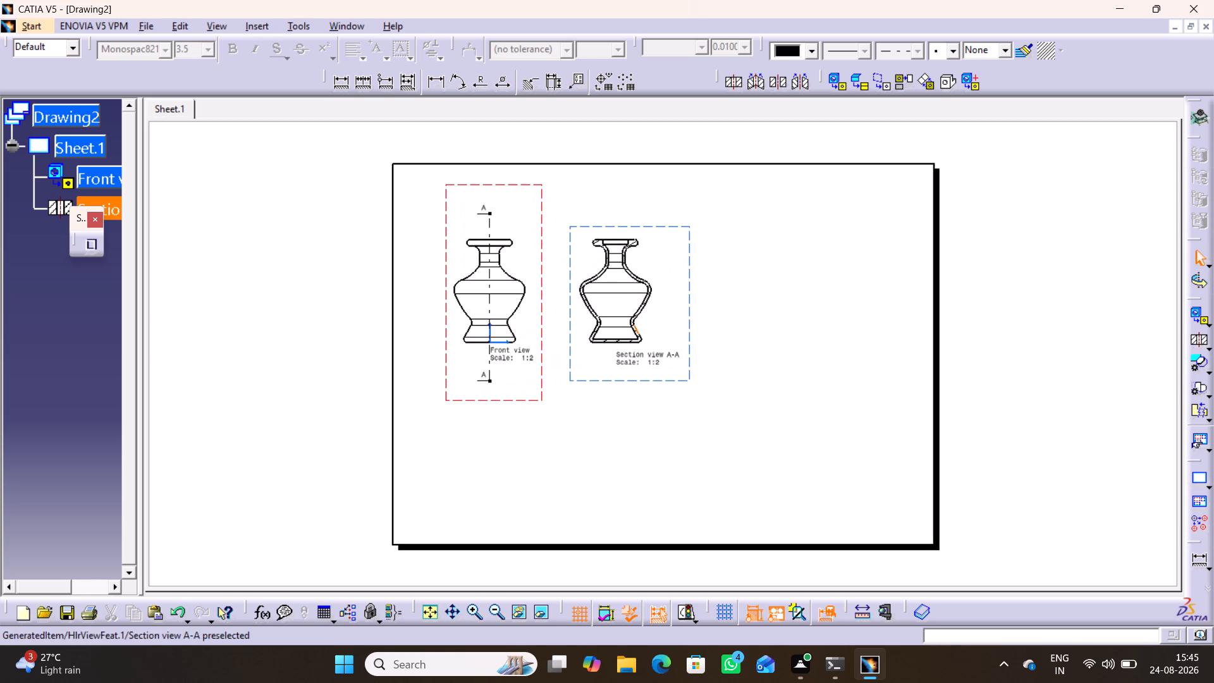
Move section view A-A further to the right of the front view and deselect it.
{"action": "left_click_drag", "start_coordinate": [646, 383], "coordinate": [696, 383]}
{"action": "left_click", "coordinate": [671, 433]}
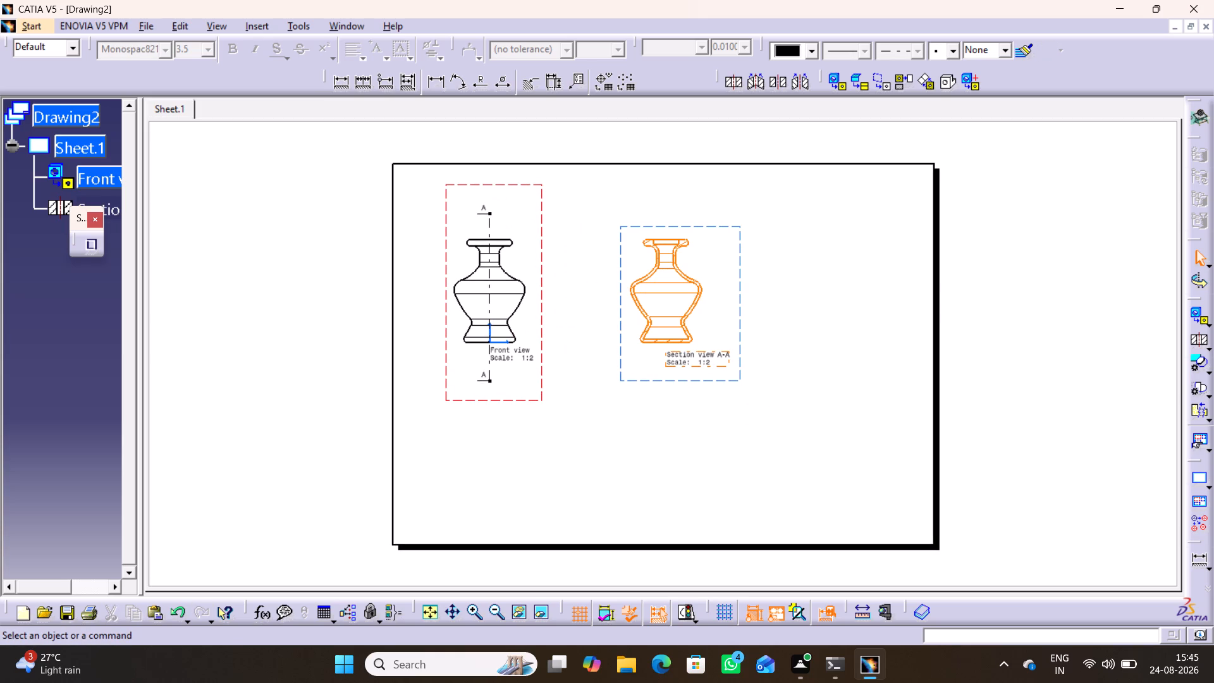
{"action": "left_click", "coordinate": [825, 381]}
Create an isometric view of the vase from the Revolve part model, using its yz plane as the reference.
{"action": "left_click", "coordinate": [950, 82]}
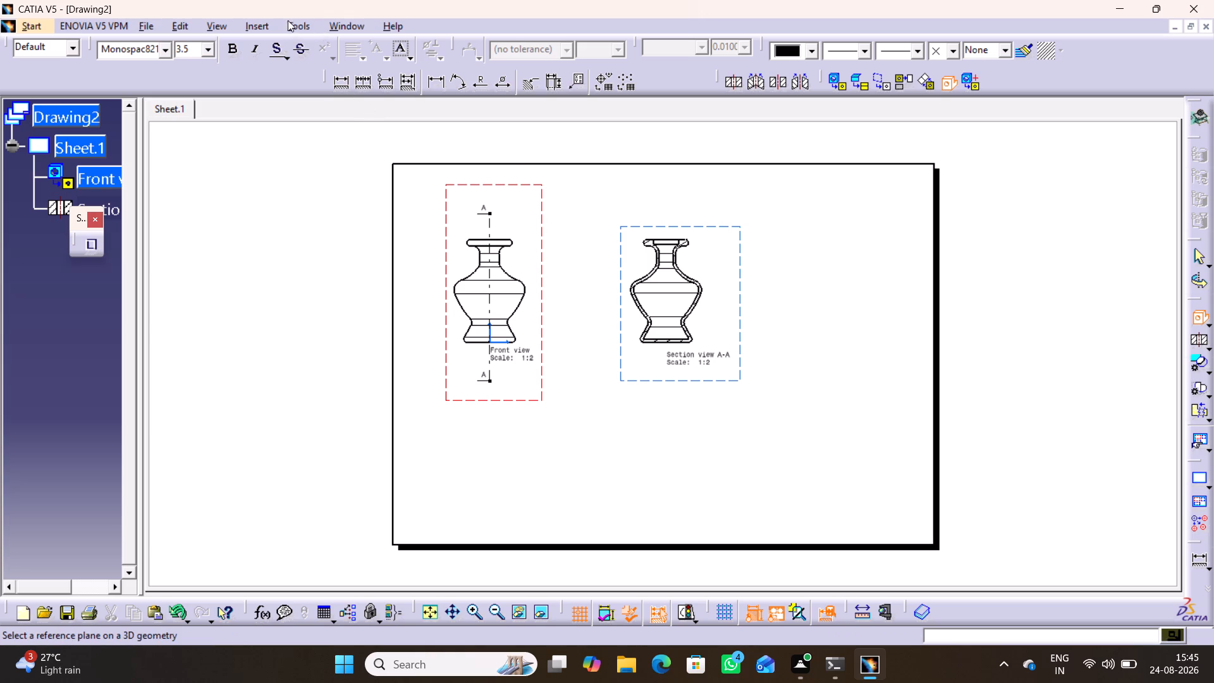
{"action": "left_click", "coordinate": [335, 26]}
{"action": "left_click", "coordinate": [400, 162]}
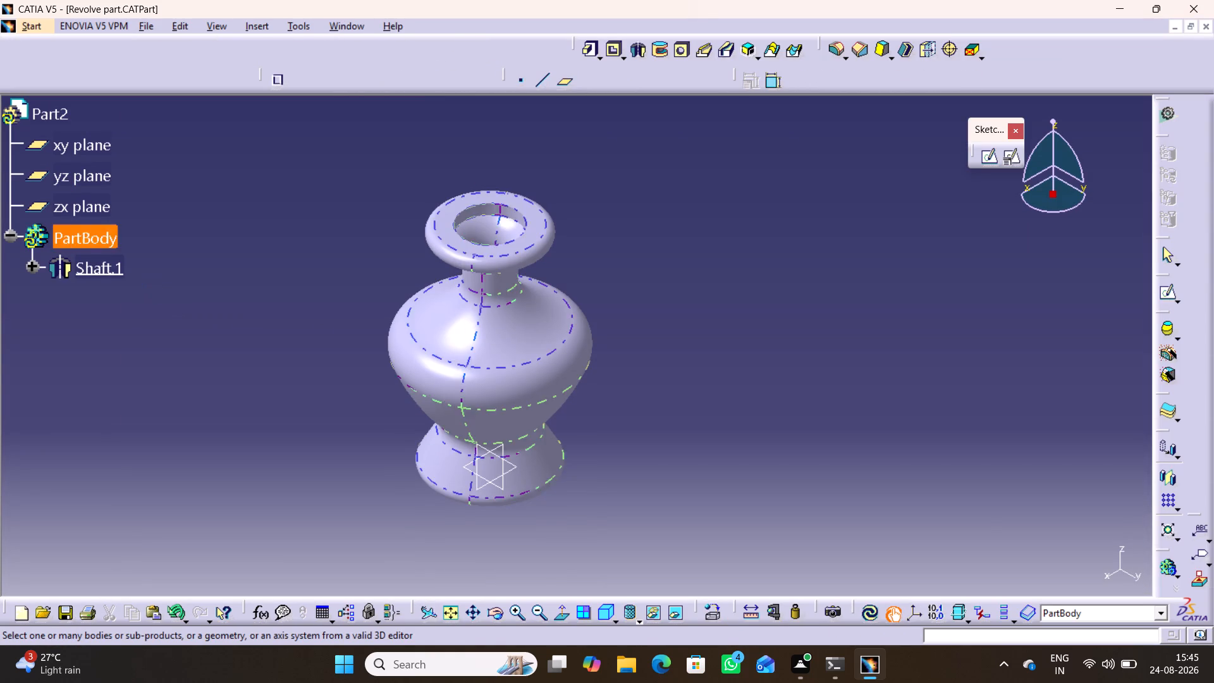
{"action": "left_click", "coordinate": [95, 182]}
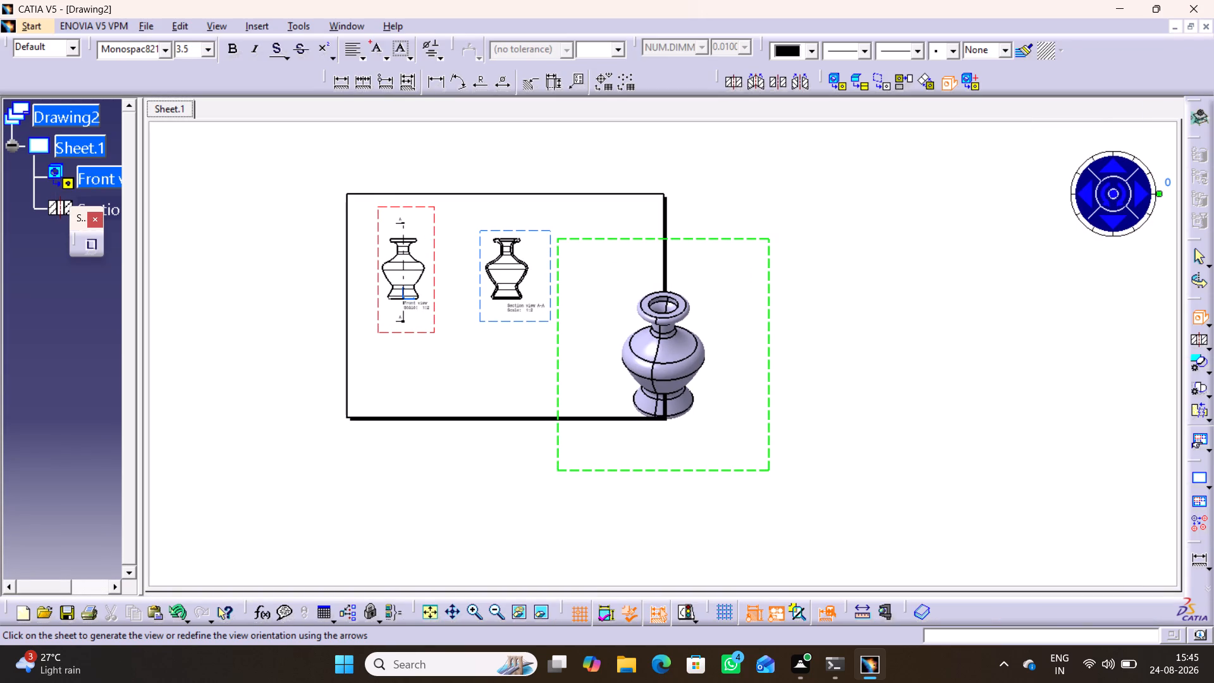
{"action": "left_click", "coordinate": [754, 331]}
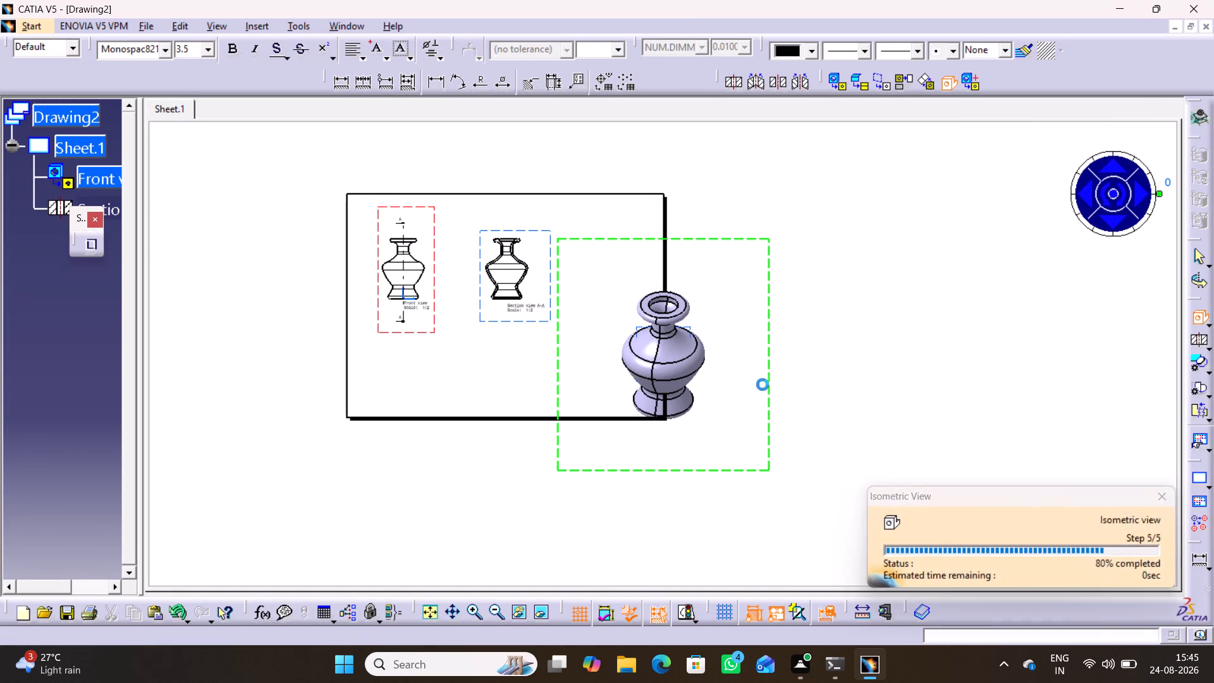
Set the isometric view's scale to 1:2 in its properties.
{"action": "right_click", "coordinate": [709, 324]}
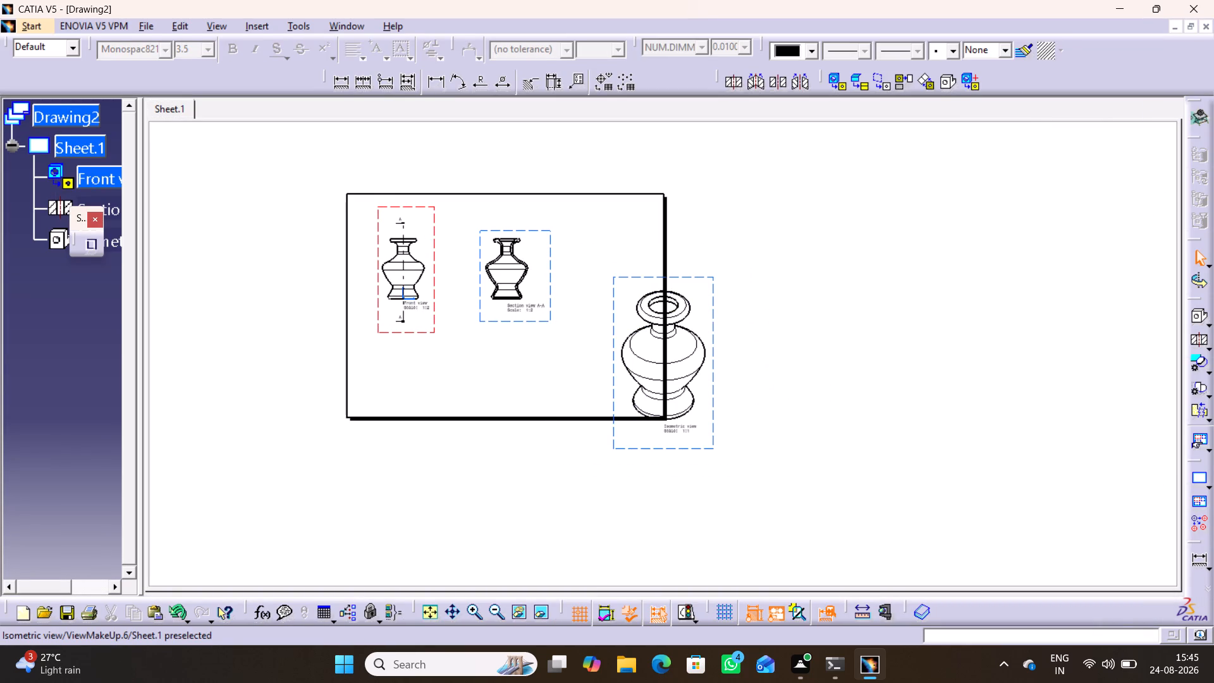
{"action": "right_click", "coordinate": [711, 310]}
{"action": "left_click", "coordinate": [775, 390]}
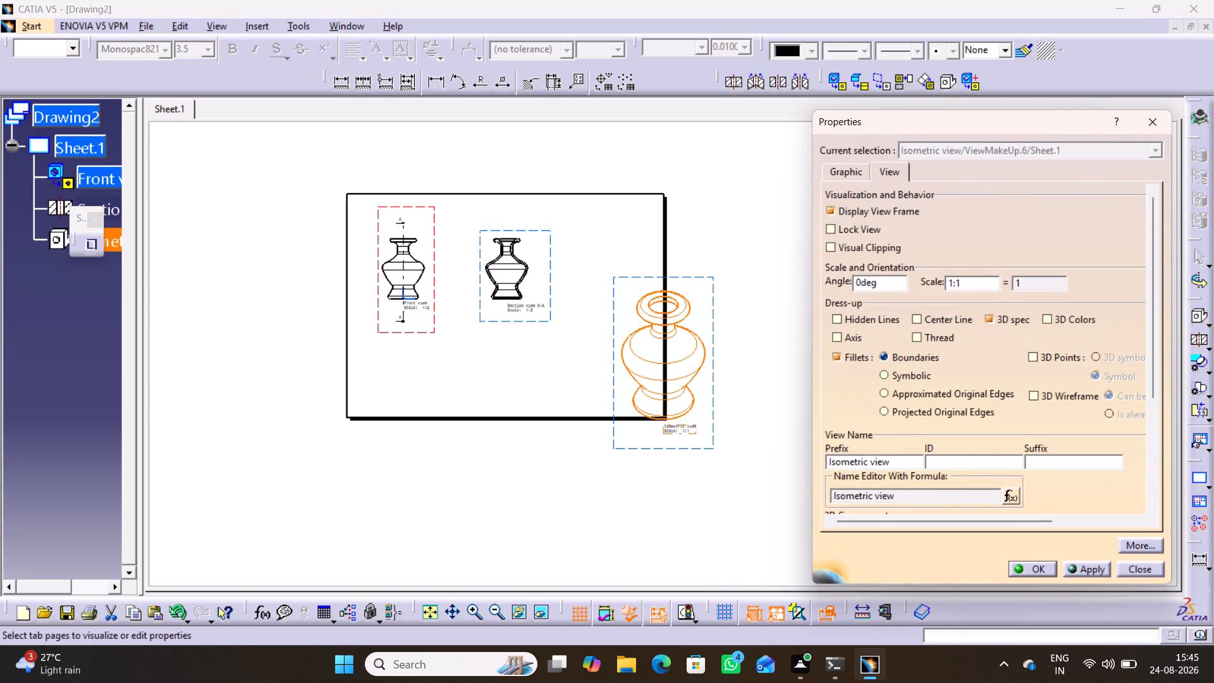
{"action": "left_click", "coordinate": [978, 285]}
{"action": "key", "text": "BackSpace"}
{"action": "key", "text": "2"}
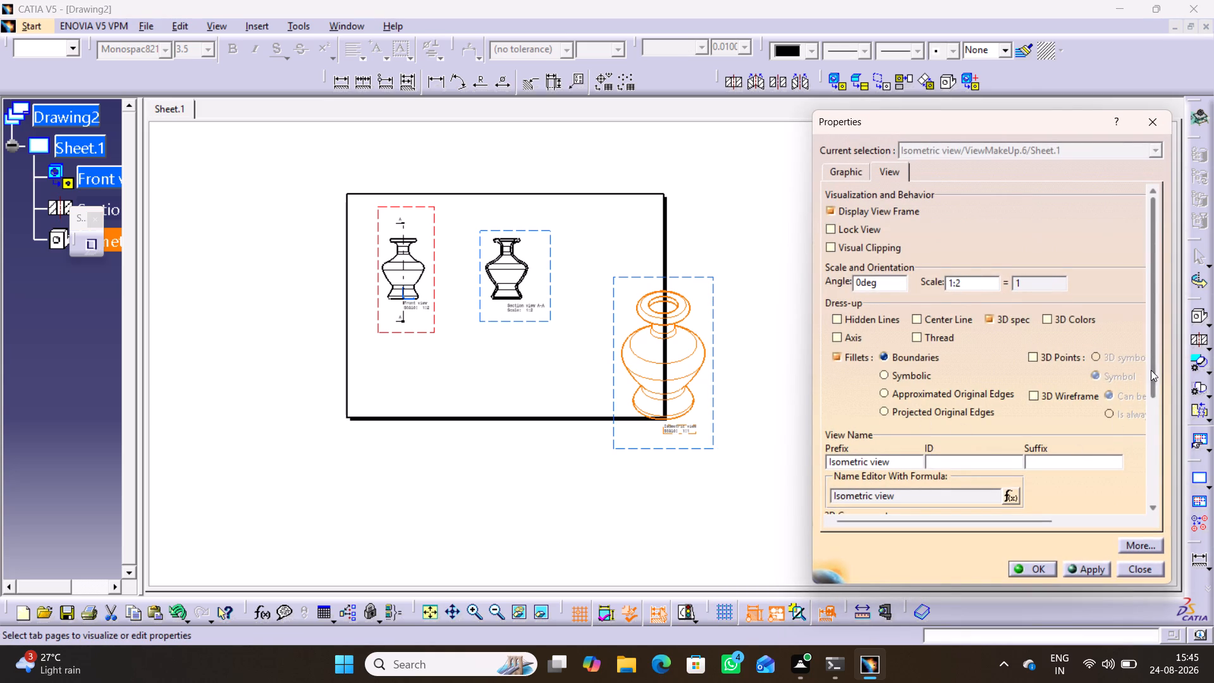
Switch the isometric view's generation mode to Raster, try to set its raster mode to Shading, and apply the properties.
{"action": "left_click_drag", "start_coordinate": [1151, 370], "coordinate": [1155, 493]}
{"action": "left_click", "coordinate": [1071, 433]}
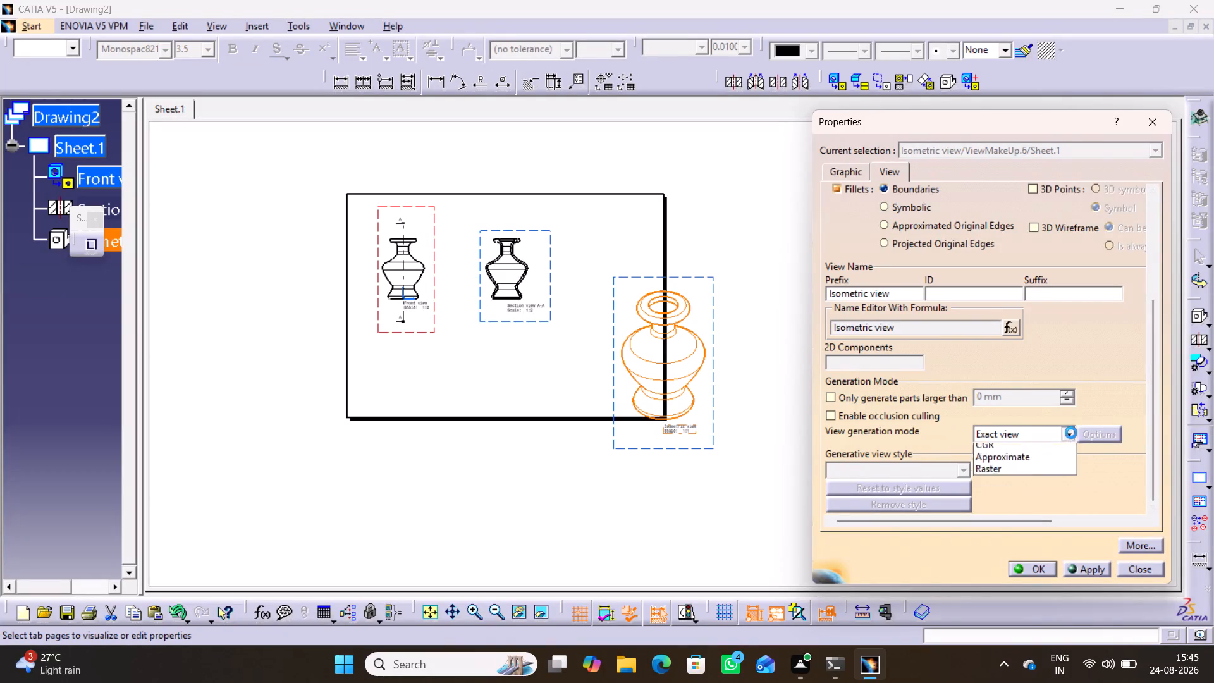
{"action": "left_click", "coordinate": [1012, 487]}
{"action": "left_click", "coordinate": [1094, 434]}
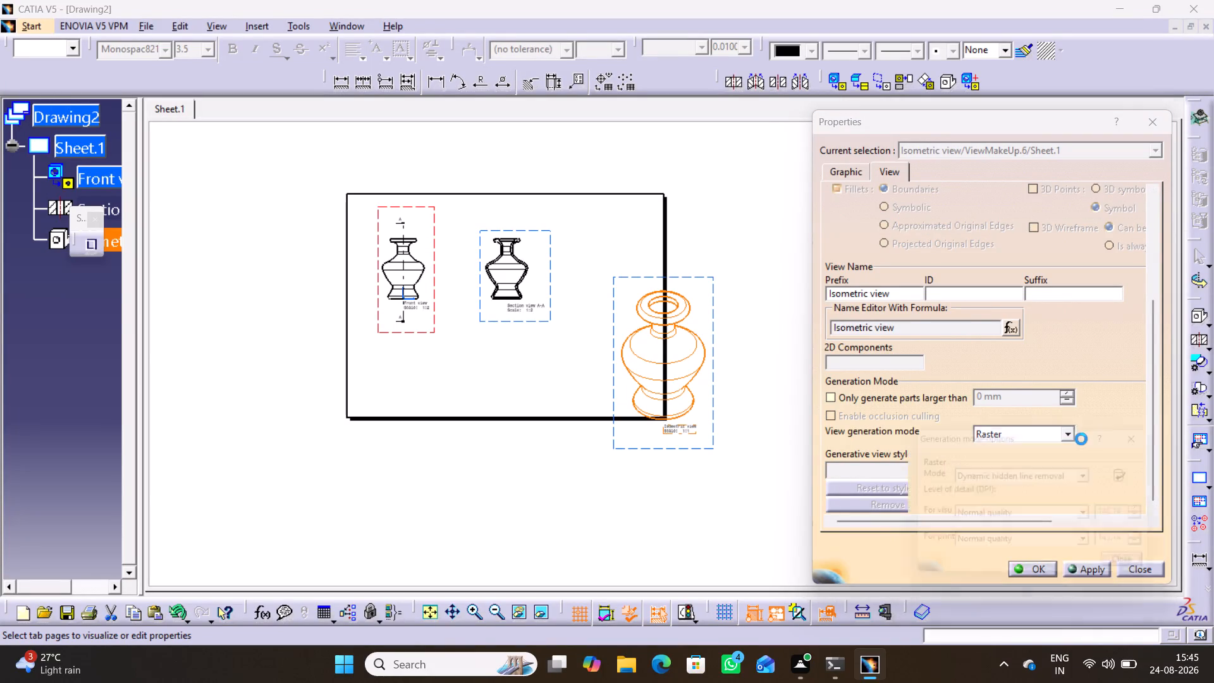
{"action": "left_click", "coordinate": [1086, 469]}
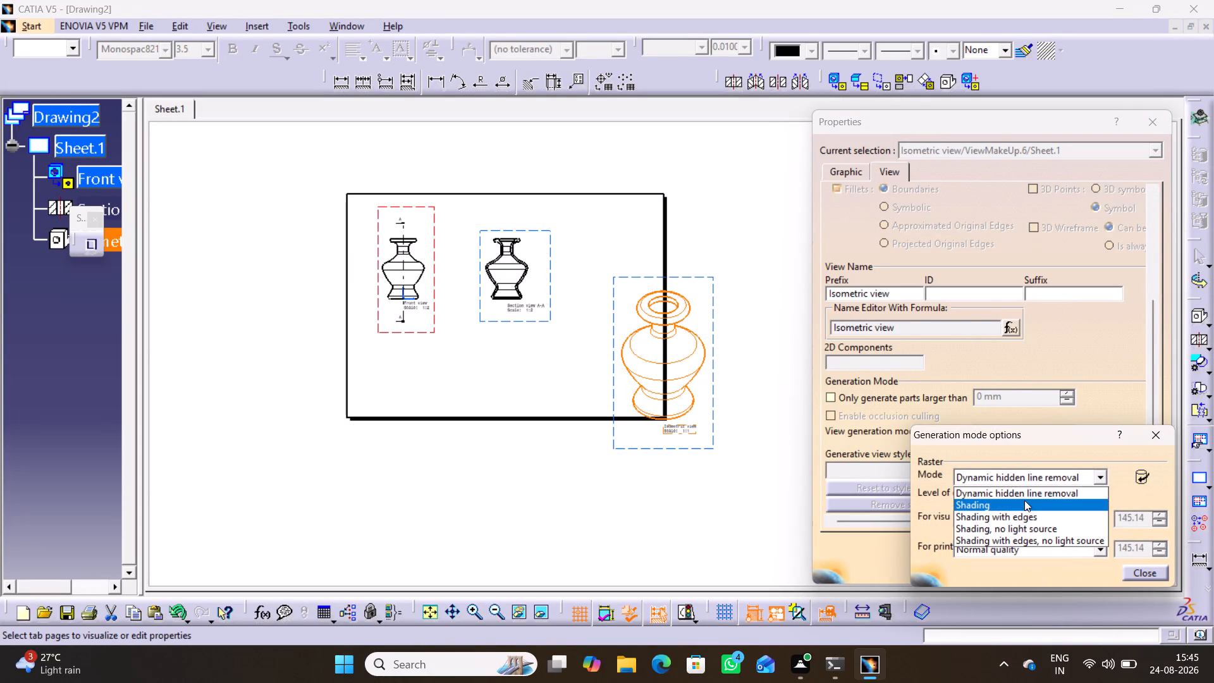
{"action": "left_click", "coordinate": [1024, 500]}
{"action": "left_click", "coordinate": [1144, 573]}
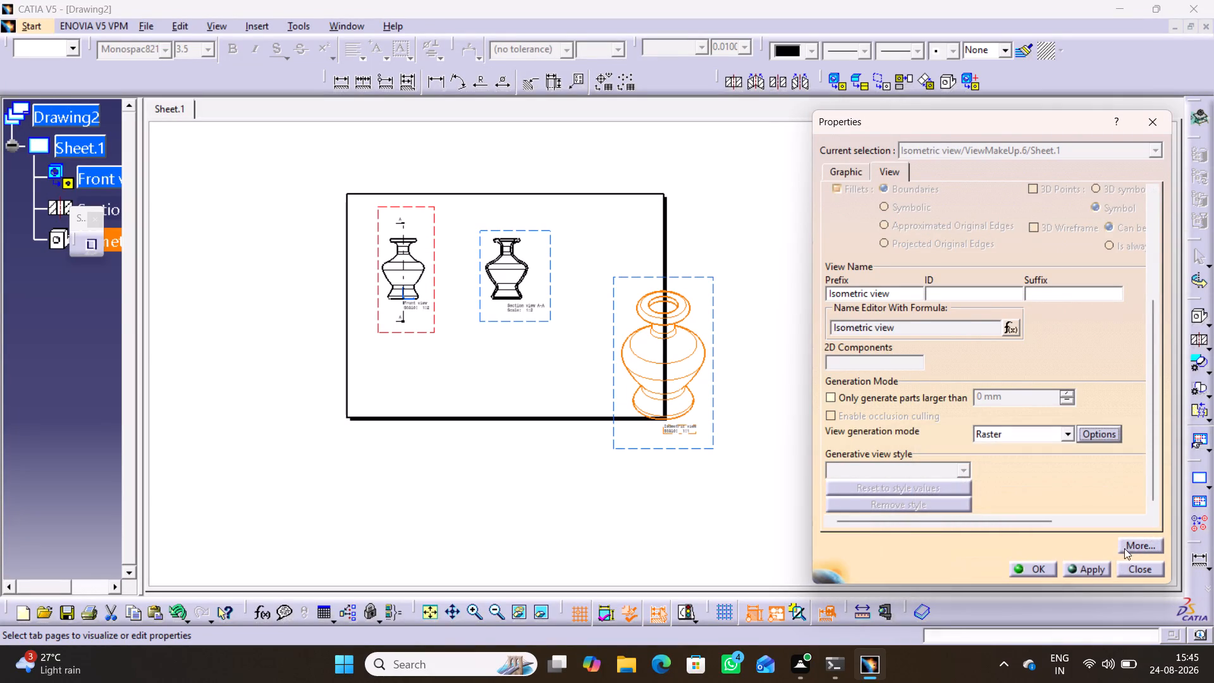
{"action": "left_click", "coordinate": [1088, 566]}
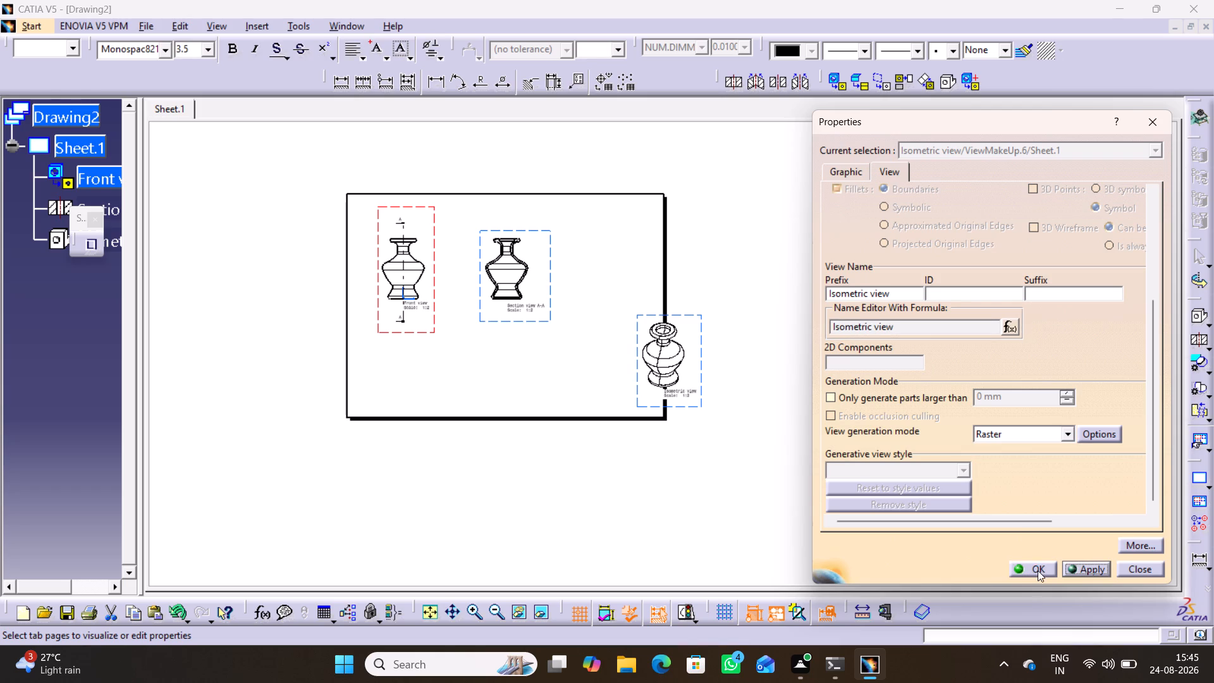
{"action": "left_click", "coordinate": [1038, 570]}
{"action": "left_click", "coordinate": [775, 410]}
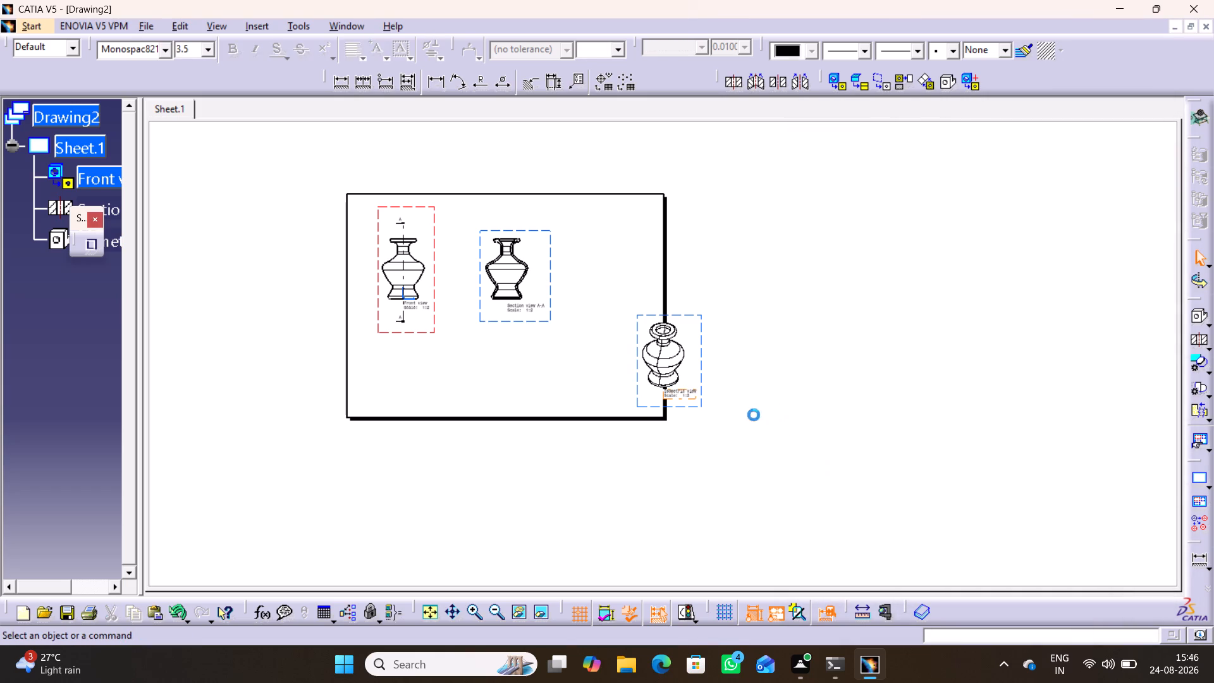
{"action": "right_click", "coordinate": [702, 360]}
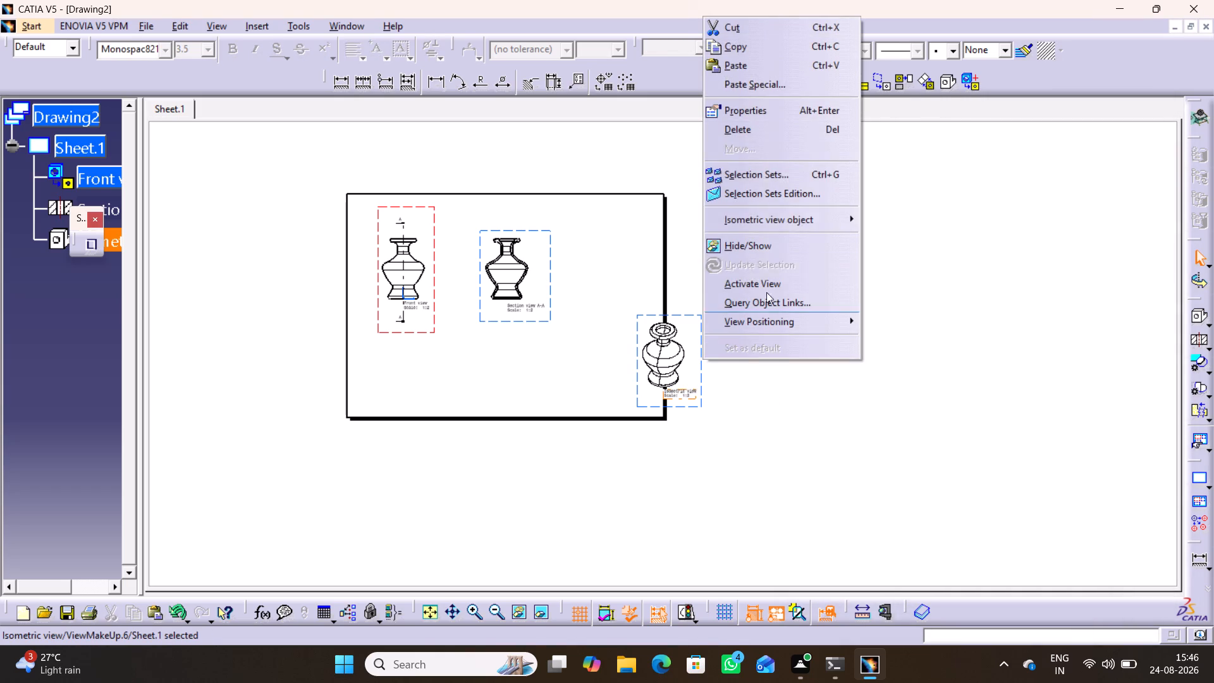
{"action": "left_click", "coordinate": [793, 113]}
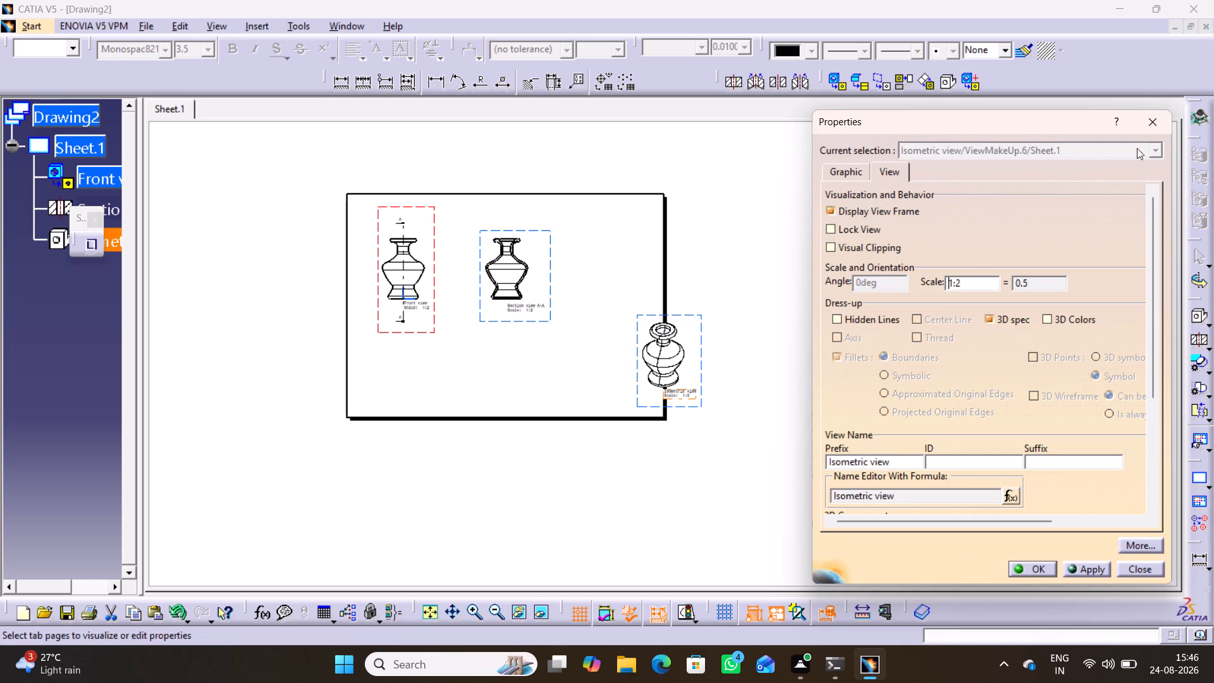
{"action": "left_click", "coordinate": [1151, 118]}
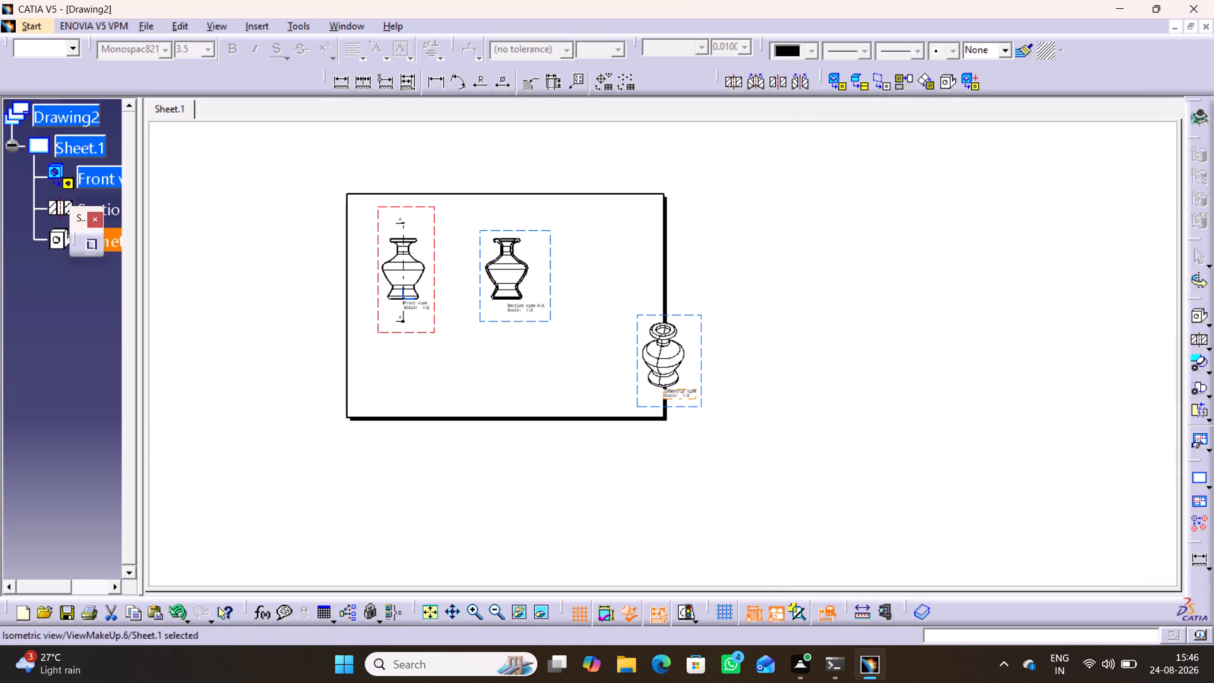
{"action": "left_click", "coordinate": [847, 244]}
Activate the isometric view.
{"action": "double_click", "coordinate": [697, 338]}
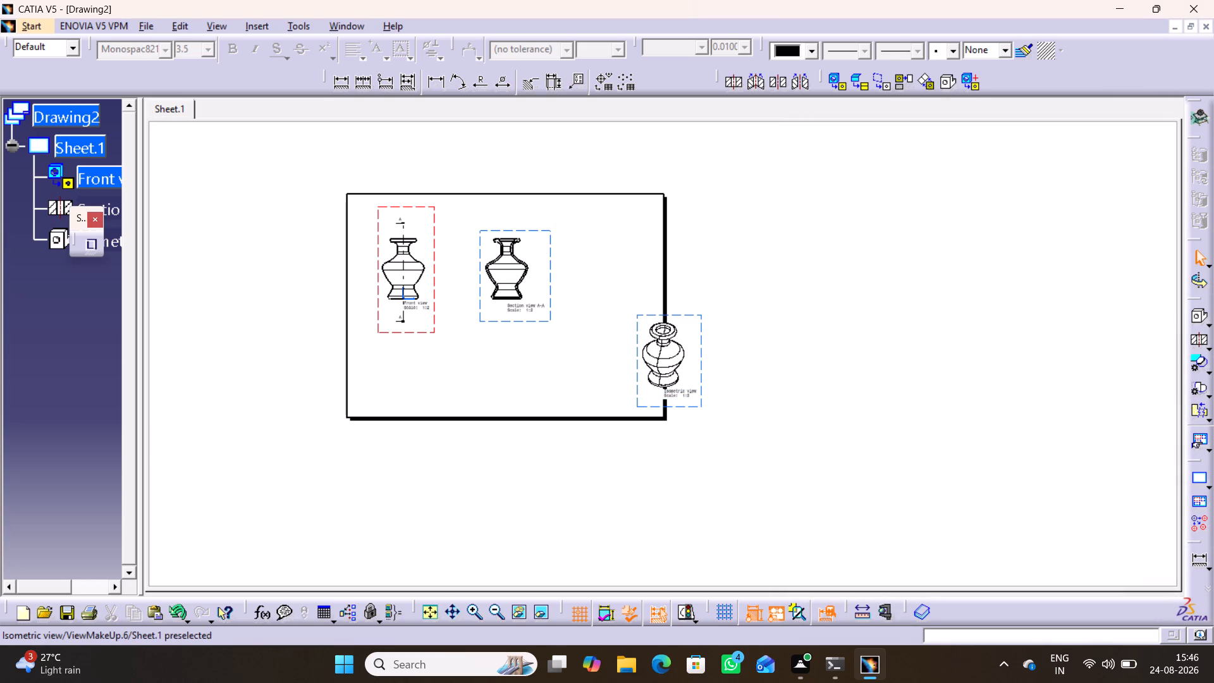
{"action": "double_click", "coordinate": [700, 331]}
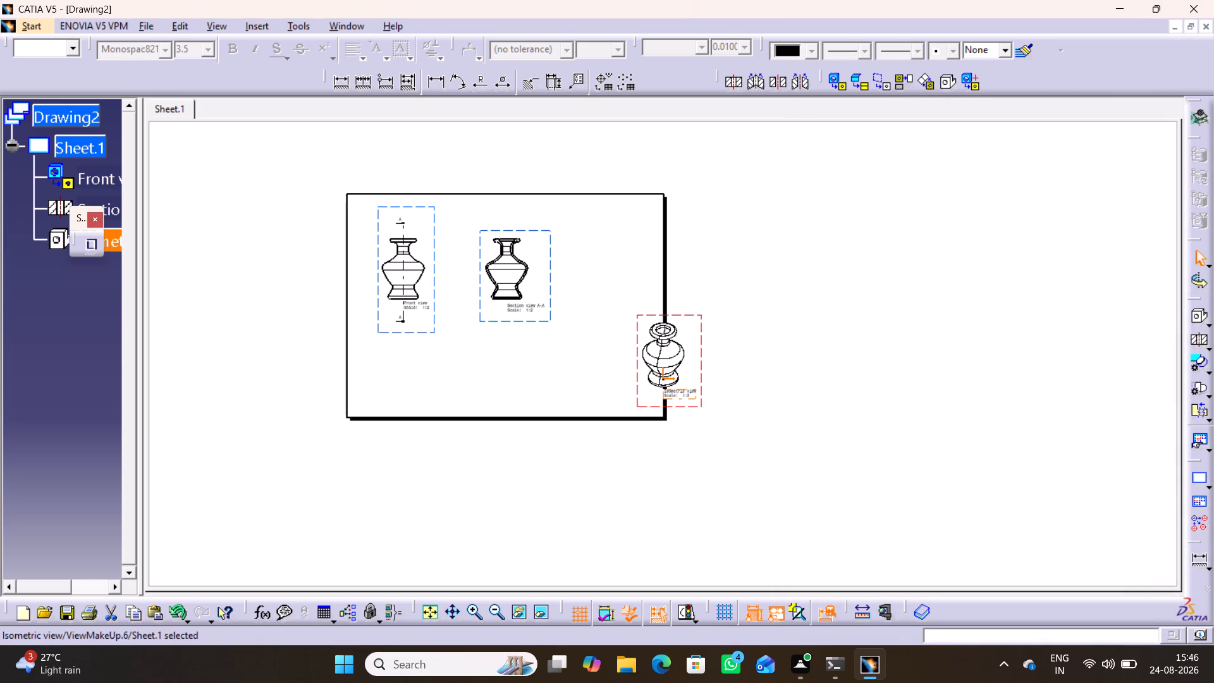
Set the isometric view's raster mode to Shading in its generation mode options and apply it.
{"action": "right_click", "coordinate": [701, 319]}
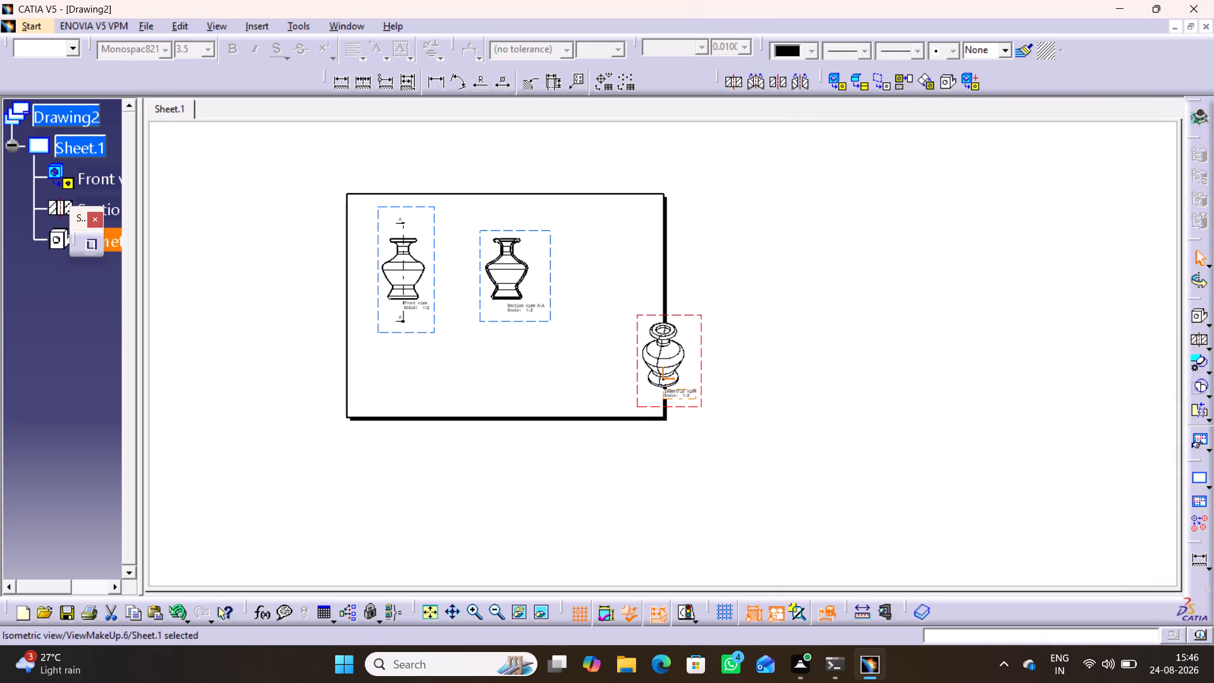
{"action": "right_click", "coordinate": [702, 326]}
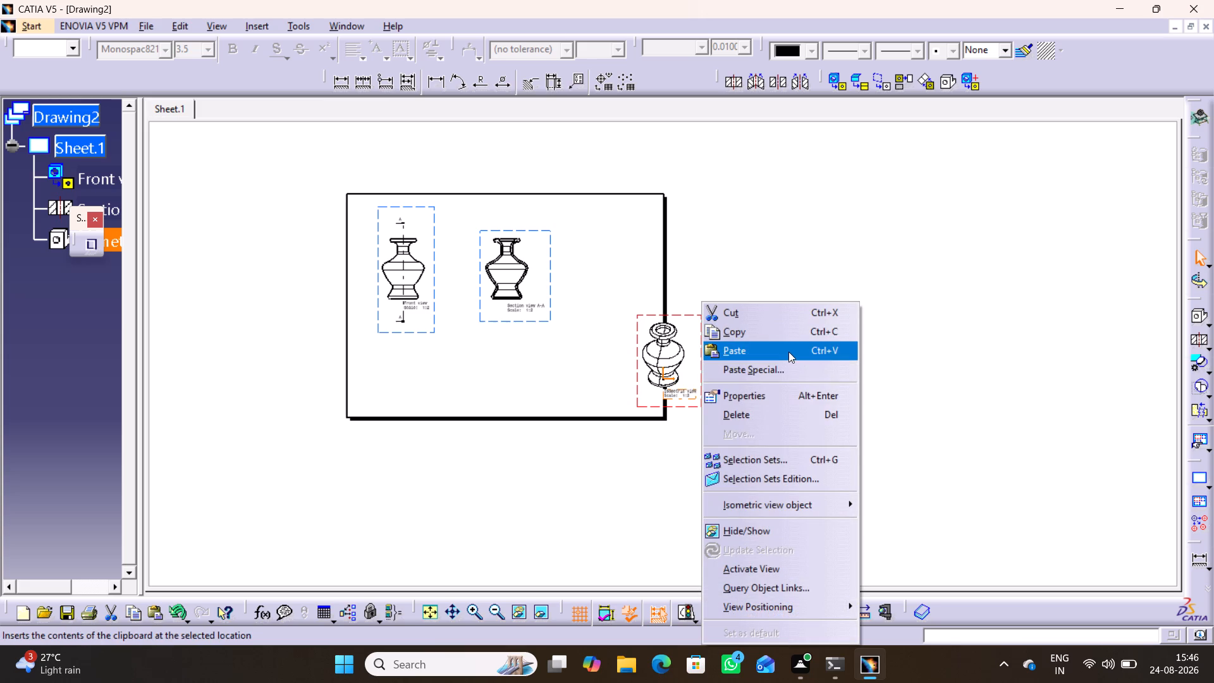
{"action": "left_click", "coordinate": [785, 395]}
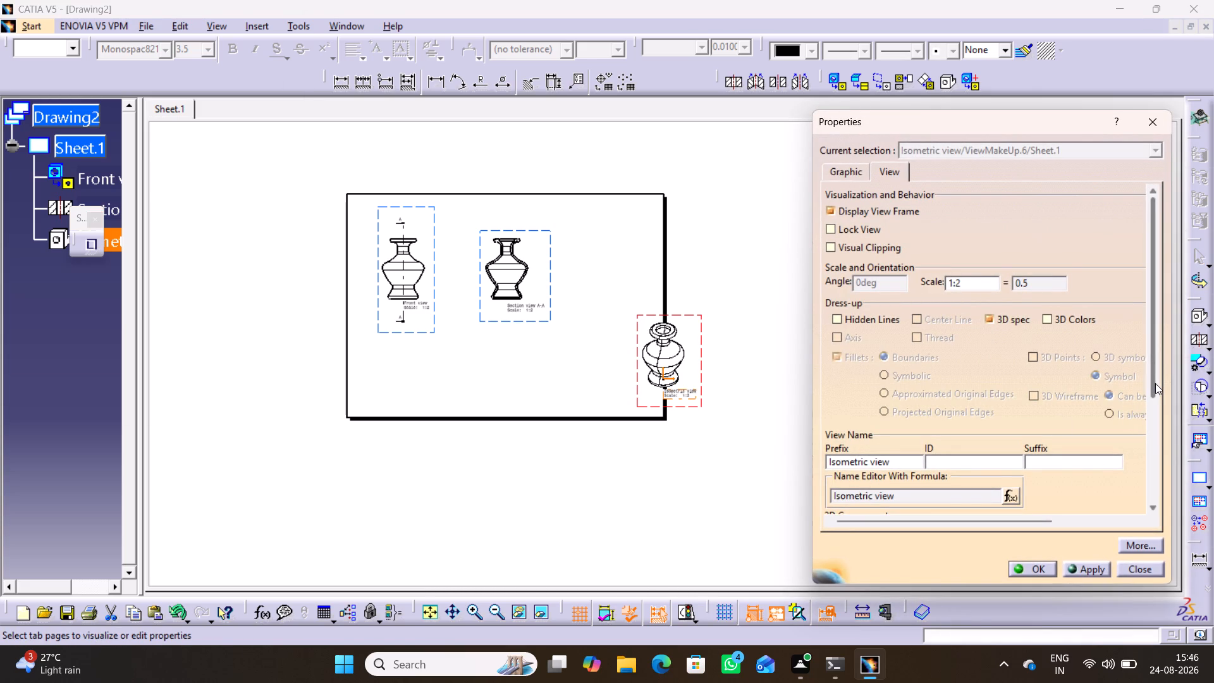
{"action": "left_click_drag", "start_coordinate": [1155, 379], "coordinate": [1136, 518]}
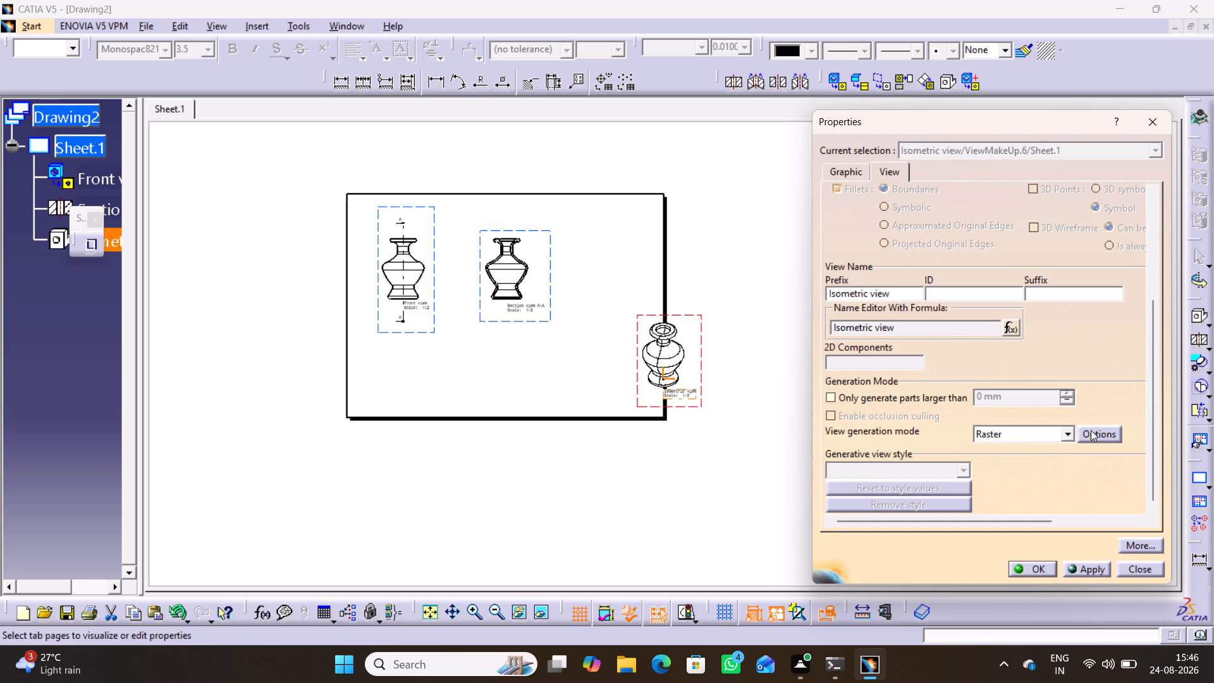
{"action": "left_click", "coordinate": [1092, 430]}
{"action": "left_click", "coordinate": [1044, 479]}
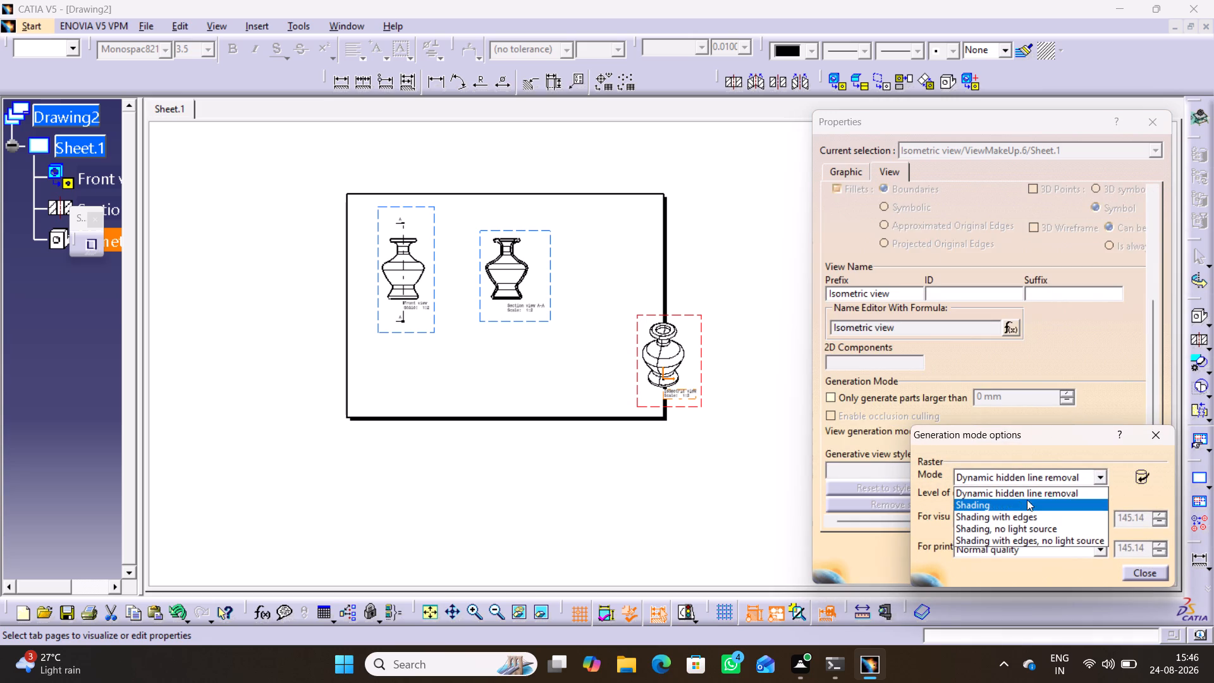
{"action": "left_click", "coordinate": [1015, 501]}
{"action": "left_click", "coordinate": [1136, 570]}
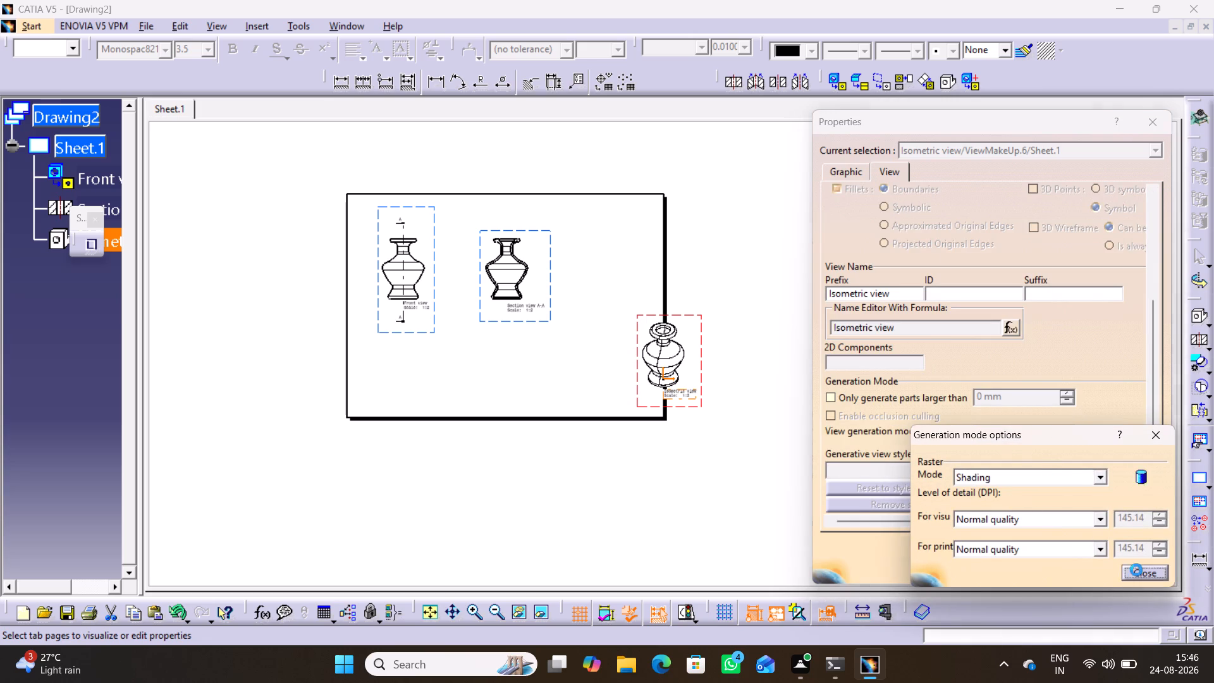
{"action": "left_click", "coordinate": [1086, 567]}
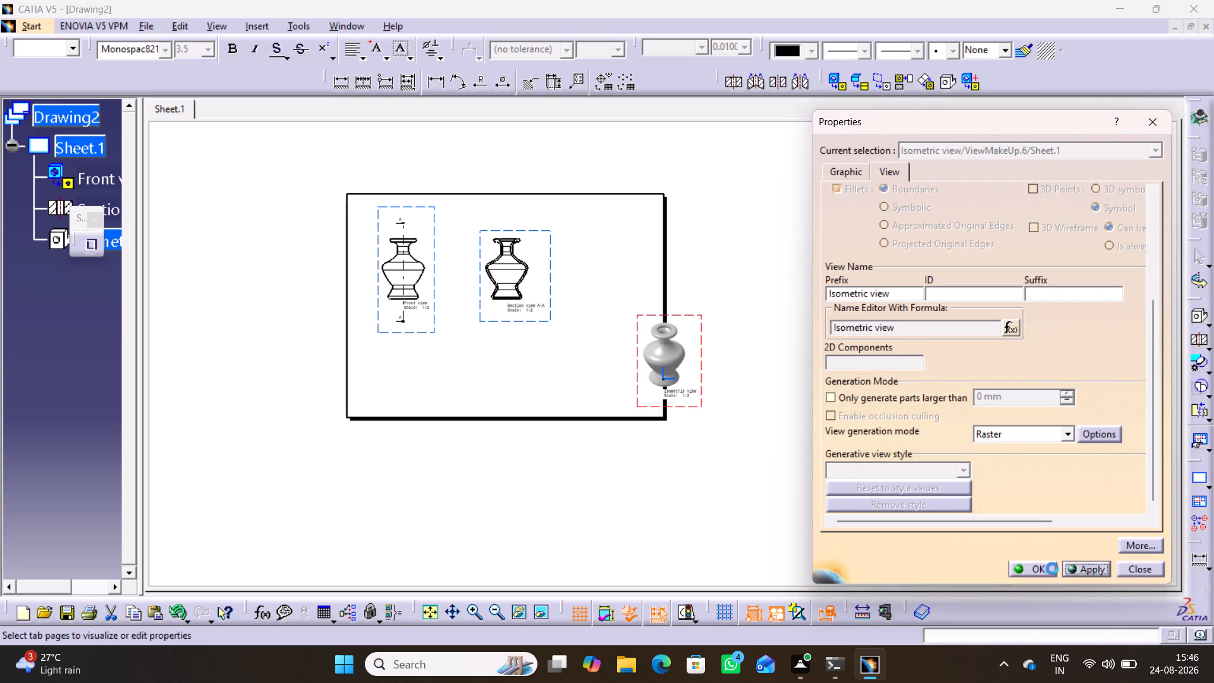
{"action": "left_click", "coordinate": [1036, 569]}
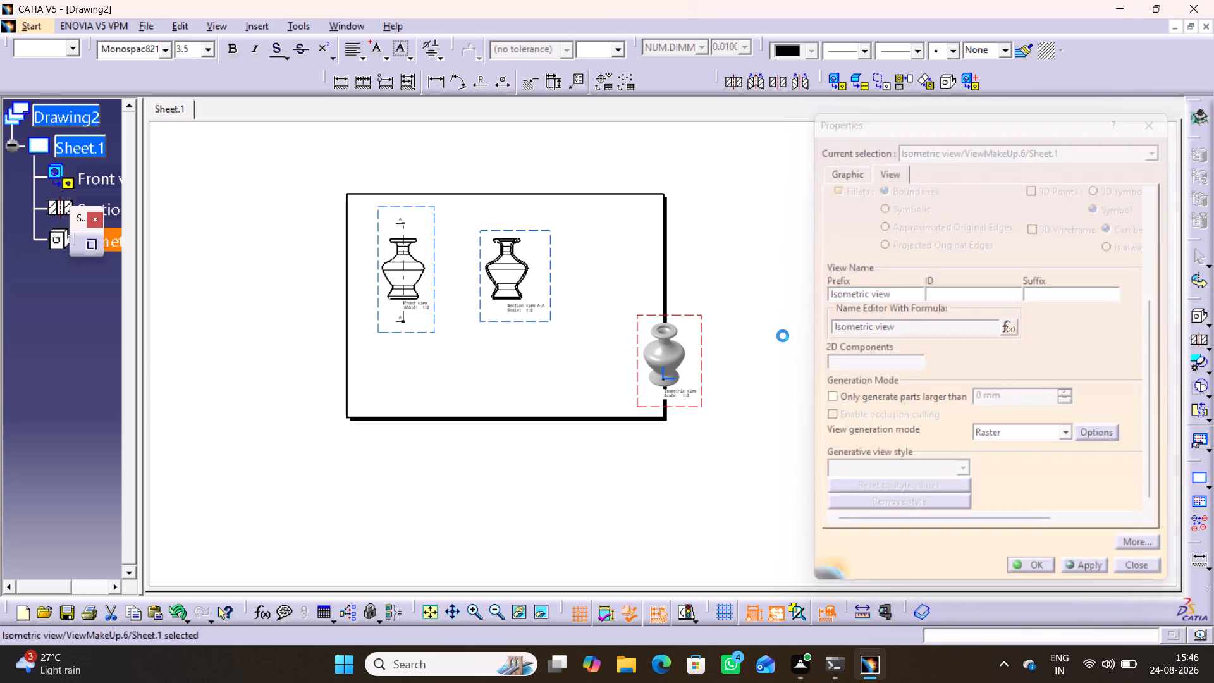
{"action": "left_click", "coordinate": [782, 334]}
Move the isometric view inside the sheet, to the right of and slightly below section view A-A.
{"action": "left_click_drag", "start_coordinate": [701, 362], "coordinate": [647, 283]}
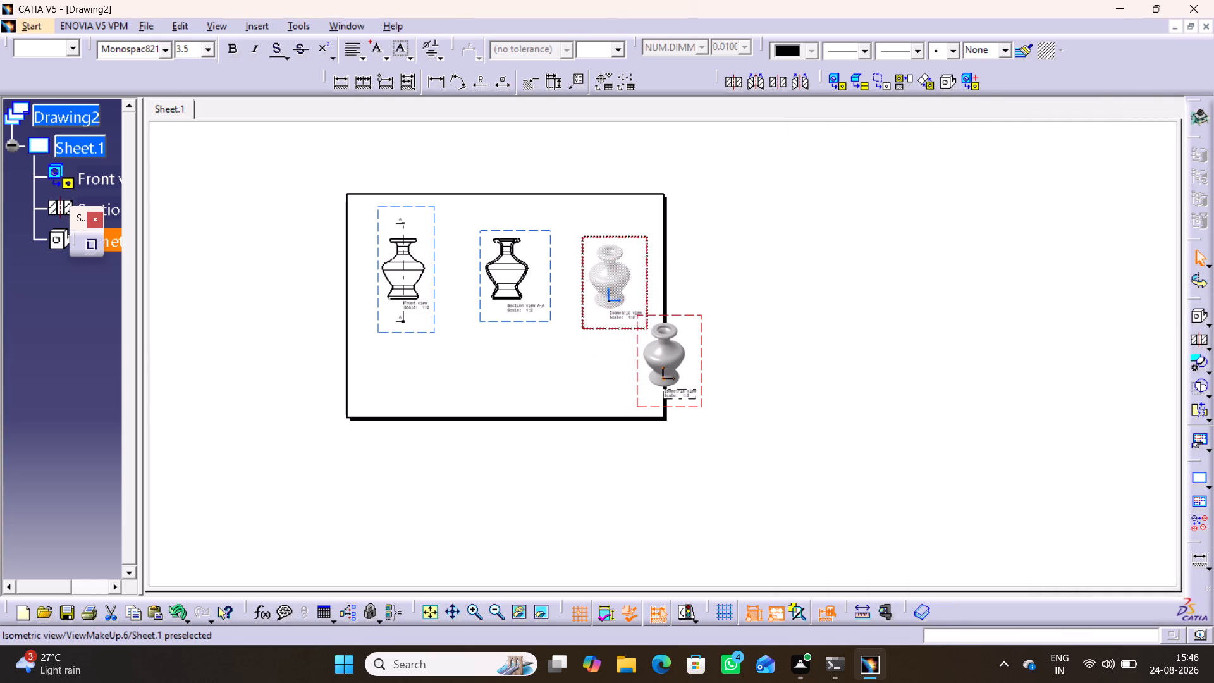
{"action": "left_click_drag", "start_coordinate": [647, 283], "coordinate": [651, 320]}
{"action": "left_click", "coordinate": [763, 273]}
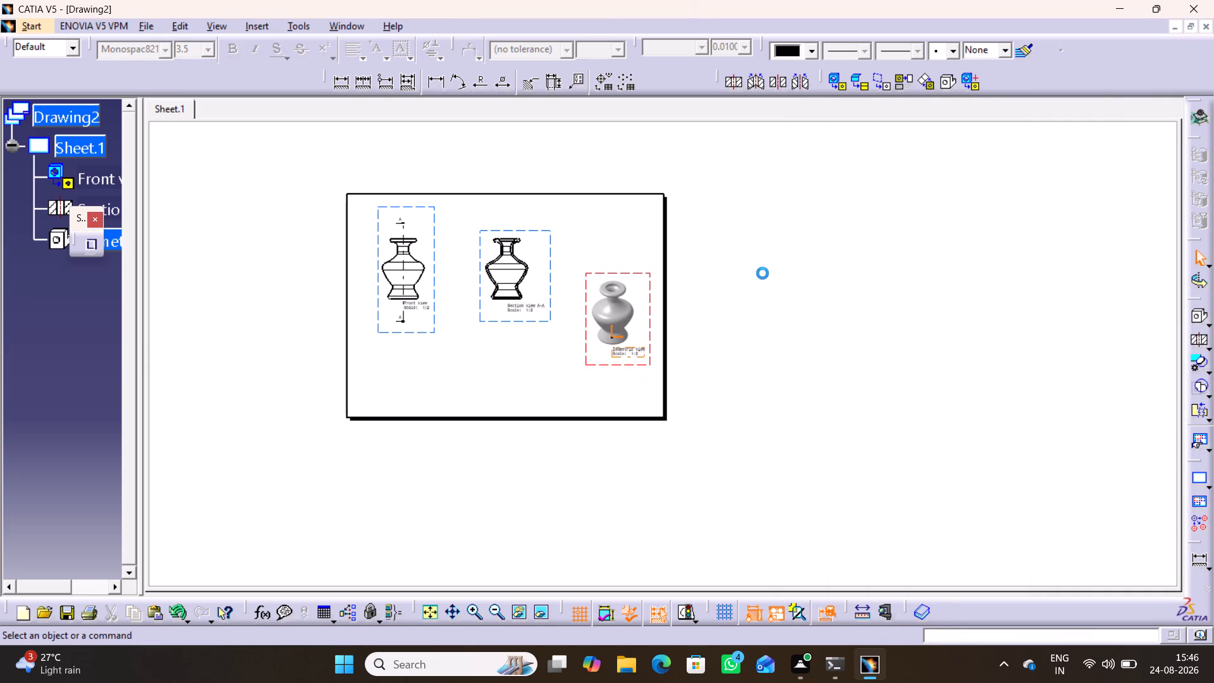
Add a diameter dimension to the small arc on the right side of the vase's lower waist in the front view.
{"action": "middle_click_drag", "start_coordinate": [500, 380], "coordinate": [499, 340]}
{"action": "right_click", "coordinate": [500, 380]}
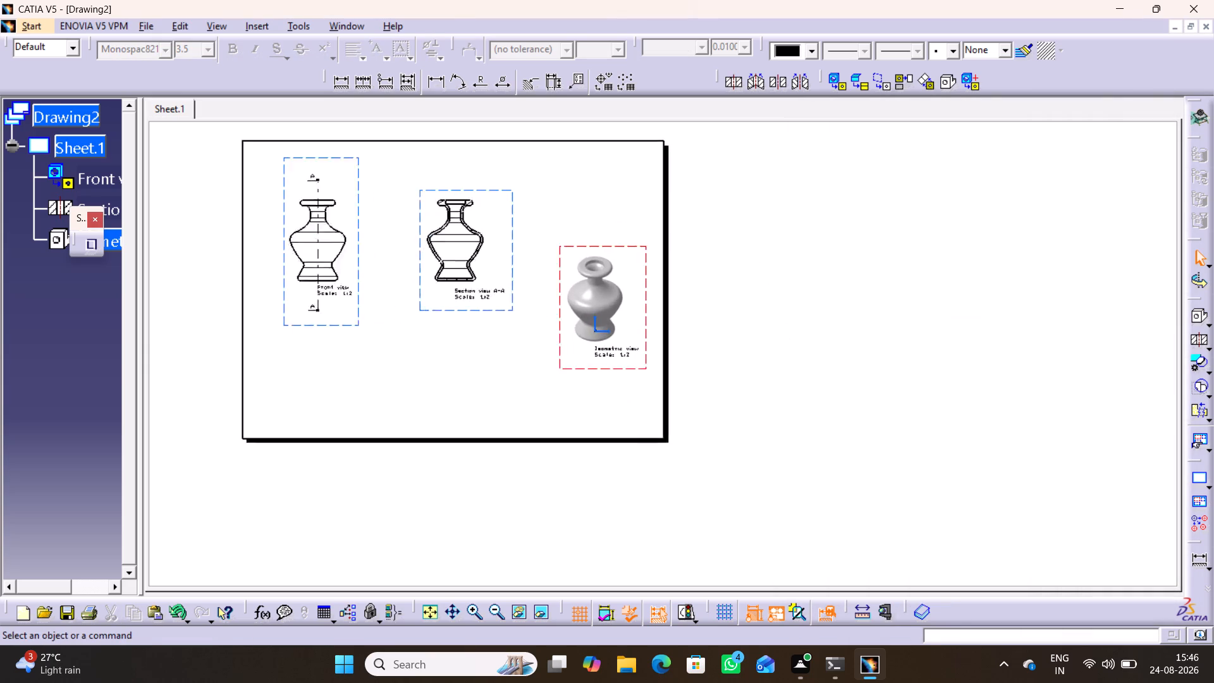
{"action": "middle_click_drag", "start_coordinate": [499, 340], "coordinate": [504, 321]}
{"action": "middle_click_drag", "start_coordinate": [430, 366], "coordinate": [687, 429]}
{"action": "middle_click_drag", "start_coordinate": [647, 430], "coordinate": [628, 383]}
{"action": "right_click", "coordinate": [647, 430]}
{"action": "middle_click_drag", "start_coordinate": [543, 428], "coordinate": [582, 435]}
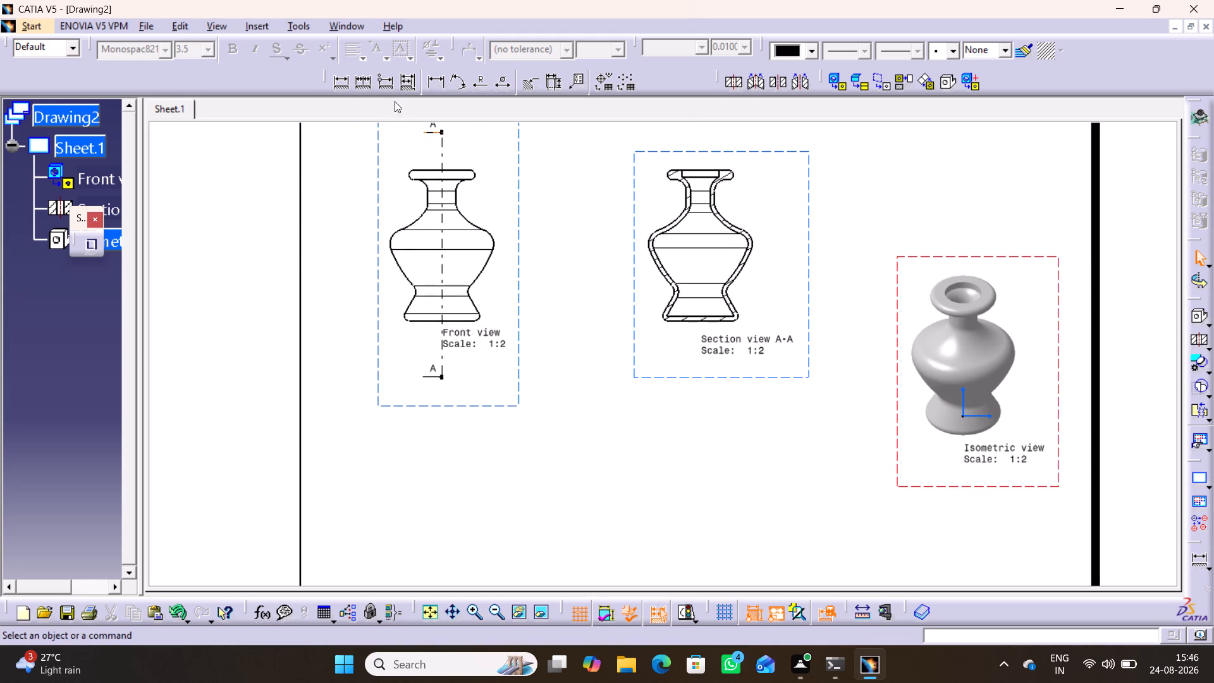
{"action": "left_click", "coordinate": [339, 79]}
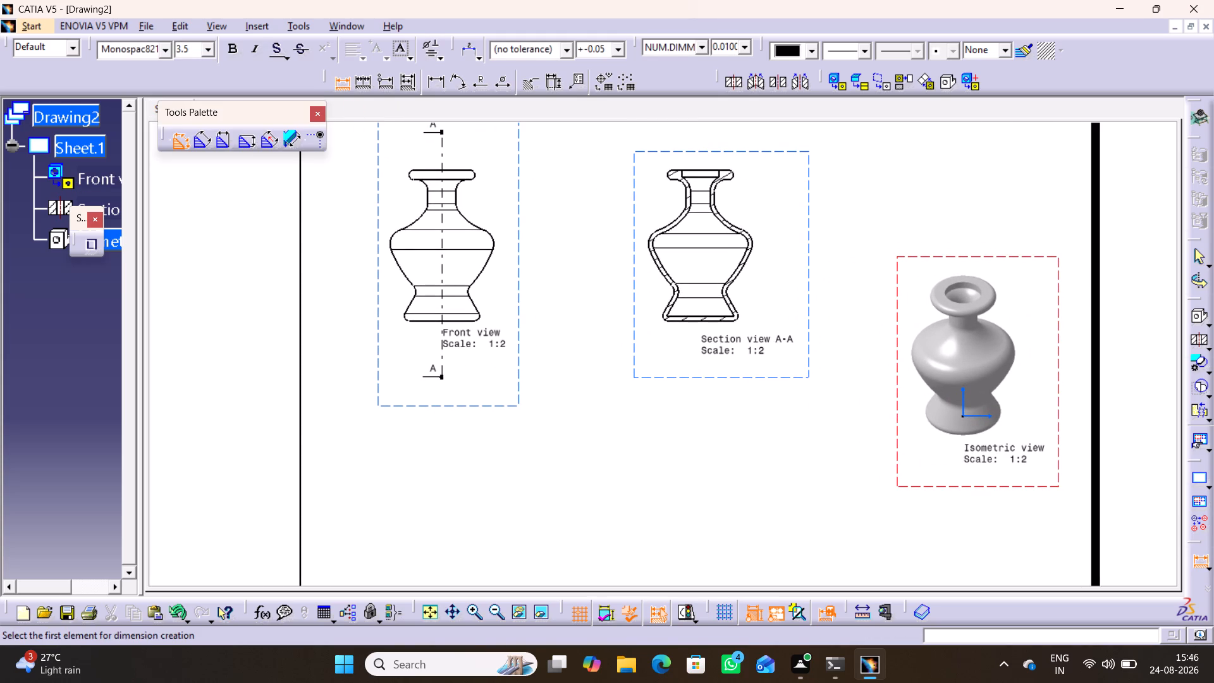
{"action": "left_click", "coordinate": [469, 290]}
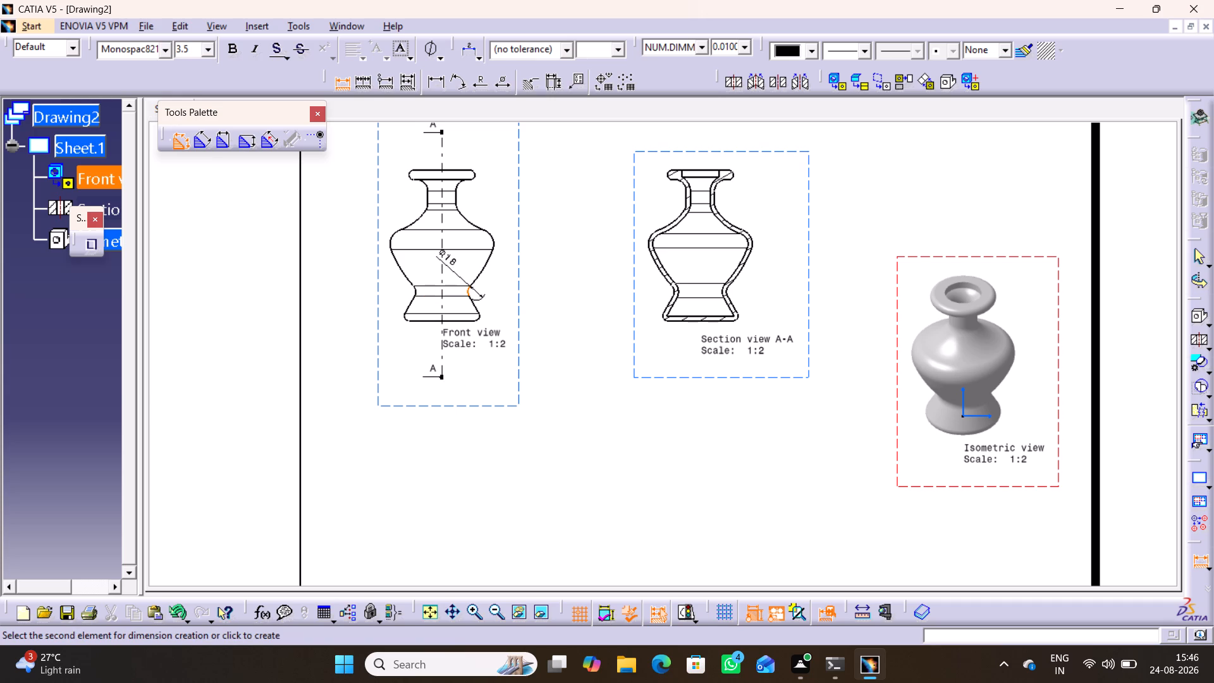
{"action": "middle_click_drag", "start_coordinate": [445, 270], "coordinate": [448, 210]}
{"action": "right_click", "coordinate": [445, 270]}
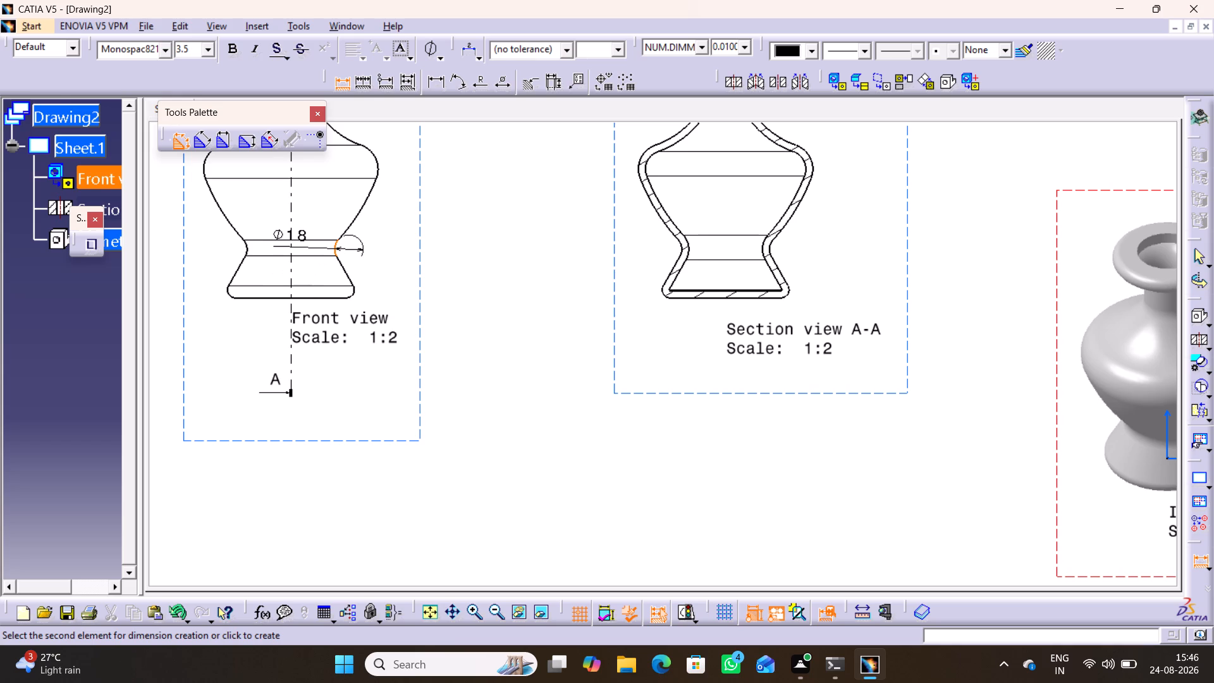
{"action": "left_click", "coordinate": [291, 247]}
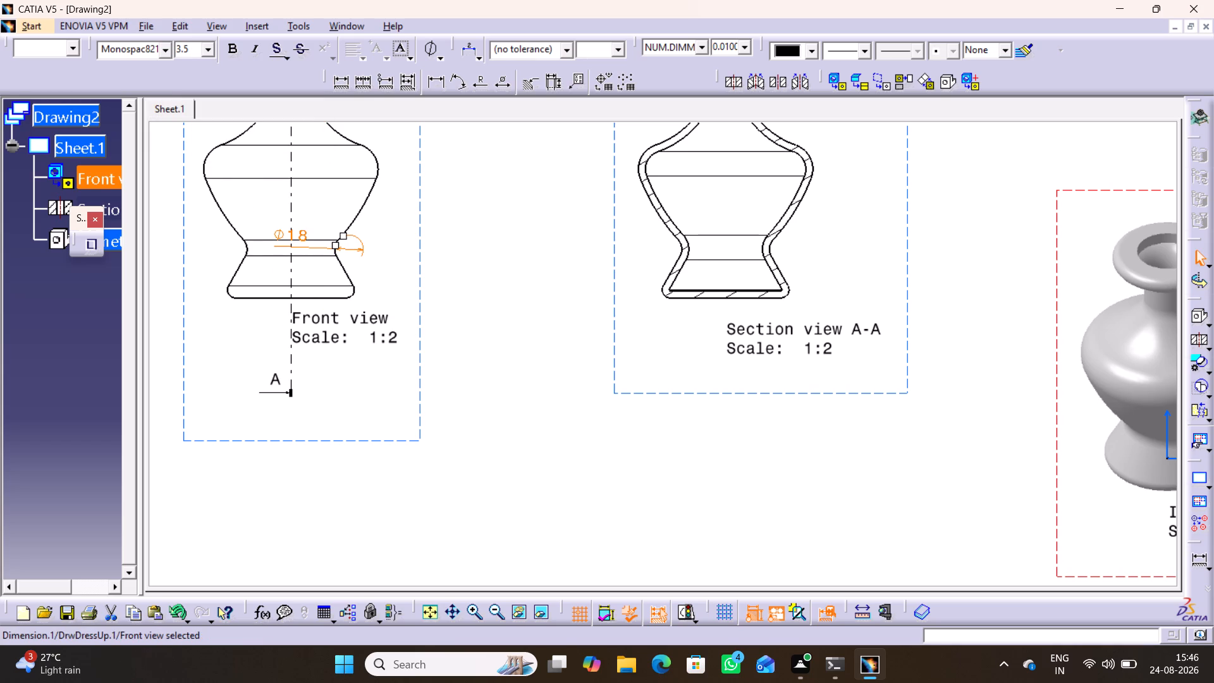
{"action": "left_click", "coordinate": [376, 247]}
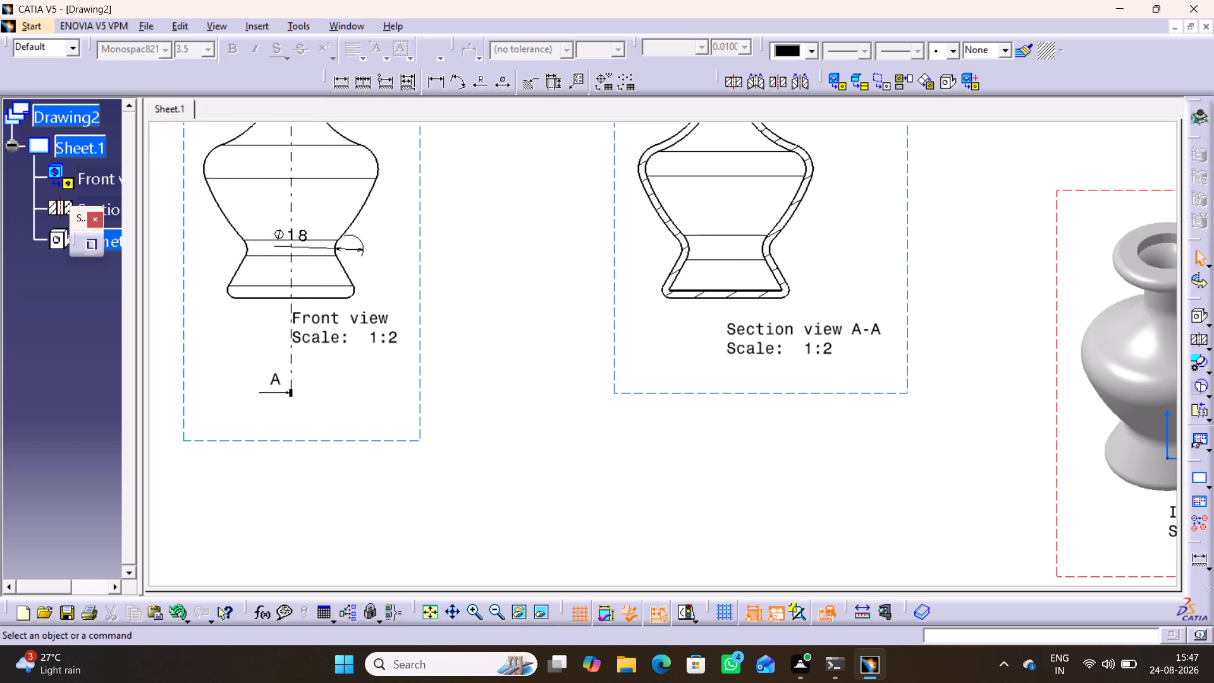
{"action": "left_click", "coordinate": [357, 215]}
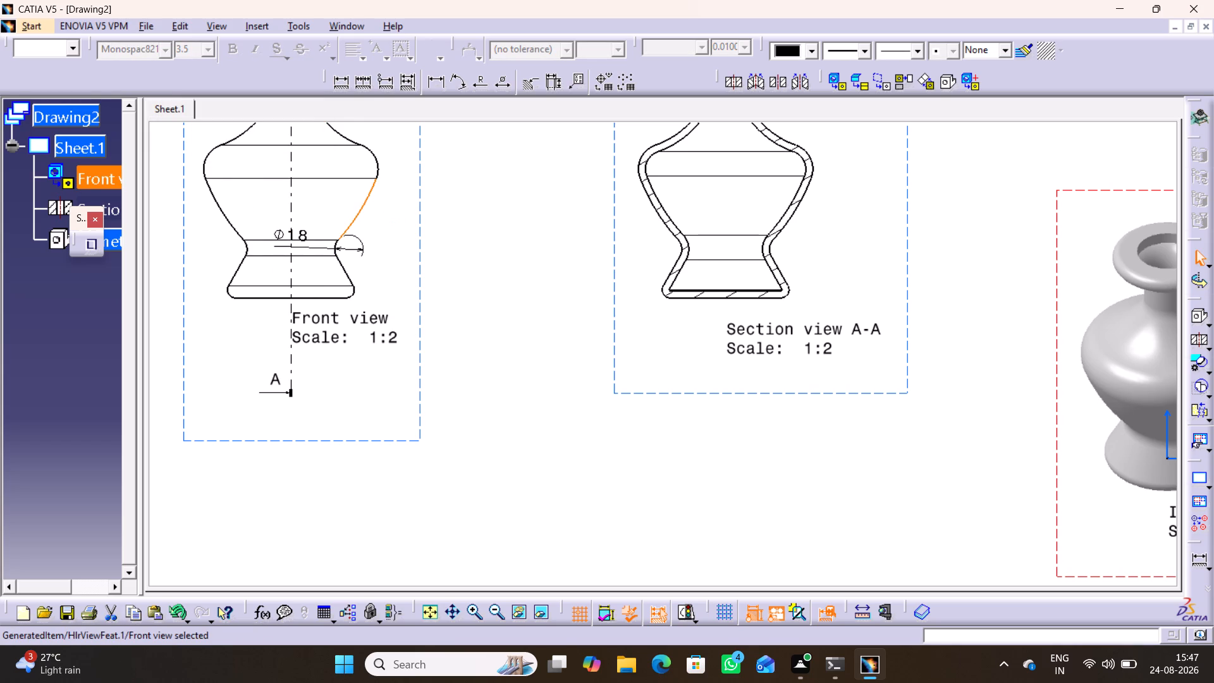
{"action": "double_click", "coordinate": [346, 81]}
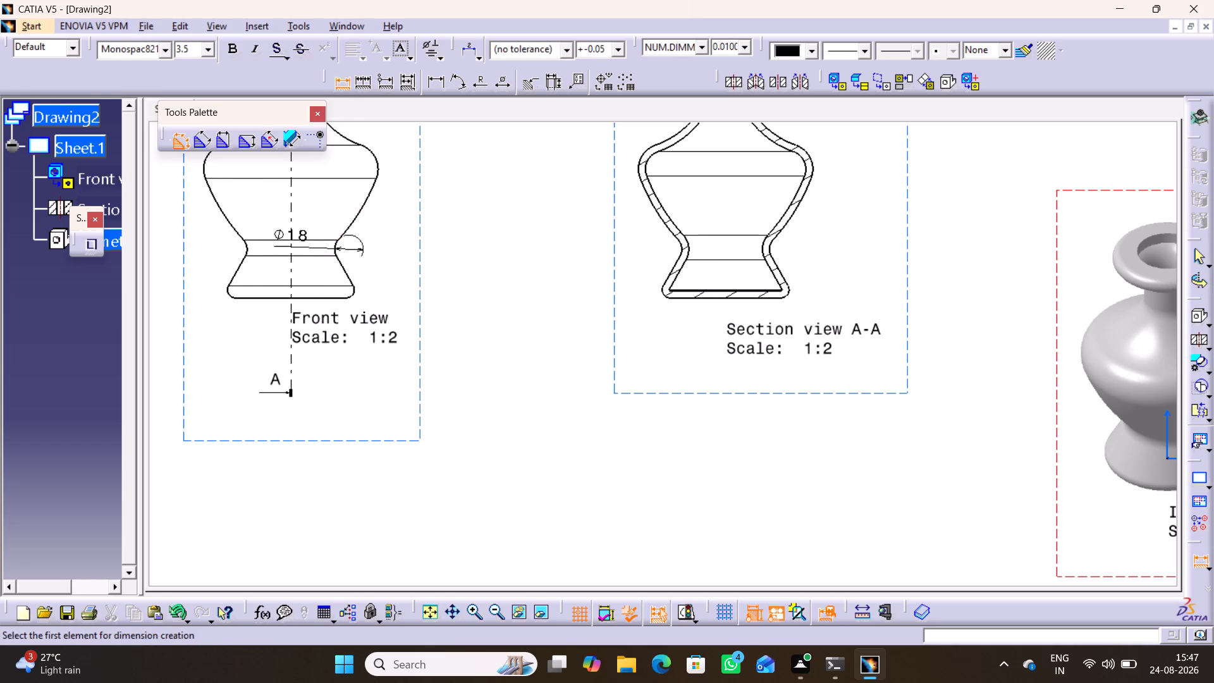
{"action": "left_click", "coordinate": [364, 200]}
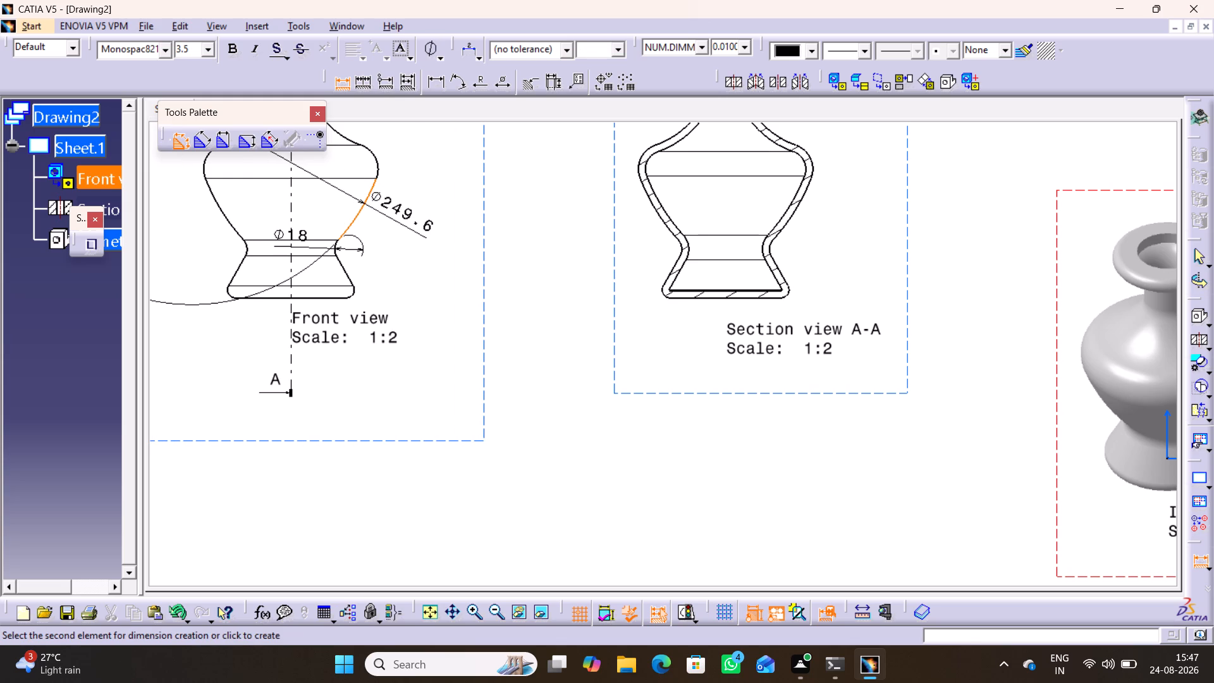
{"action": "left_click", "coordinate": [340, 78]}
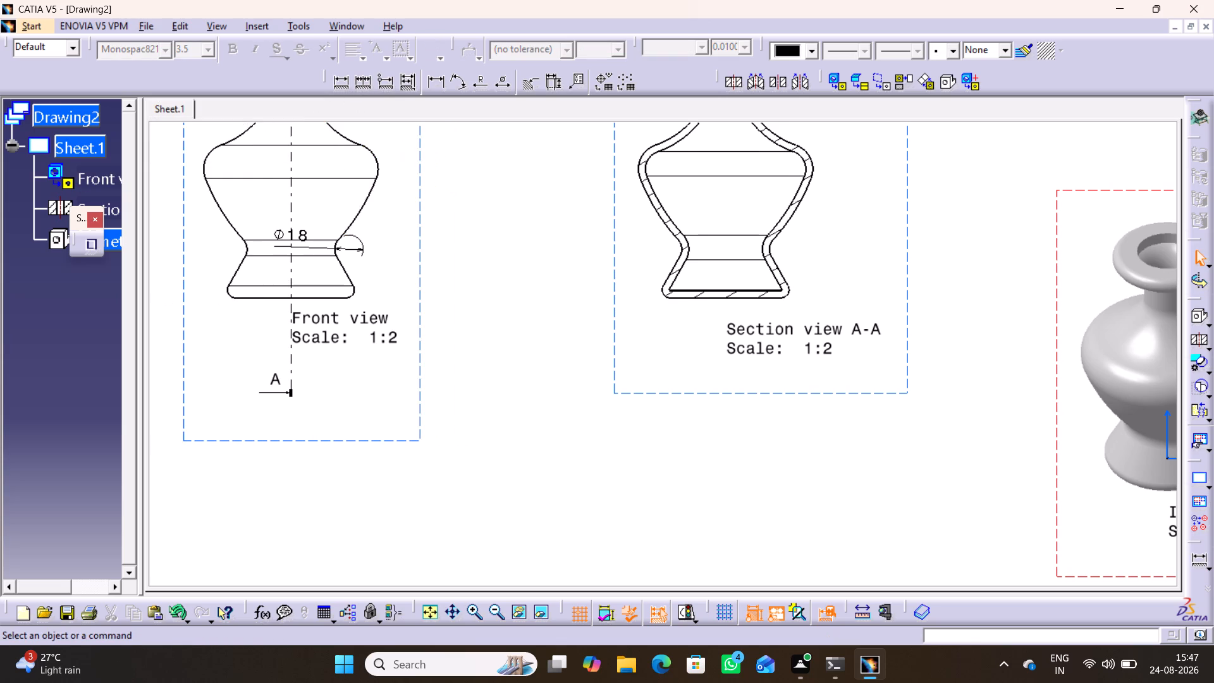
Add a diameter dimension to the shoulder arc on the right side of the vase's widest part in the front view.
{"action": "middle_click_drag", "start_coordinate": [456, 200], "coordinate": [482, 265]}
{"action": "left_click", "coordinate": [345, 79]}
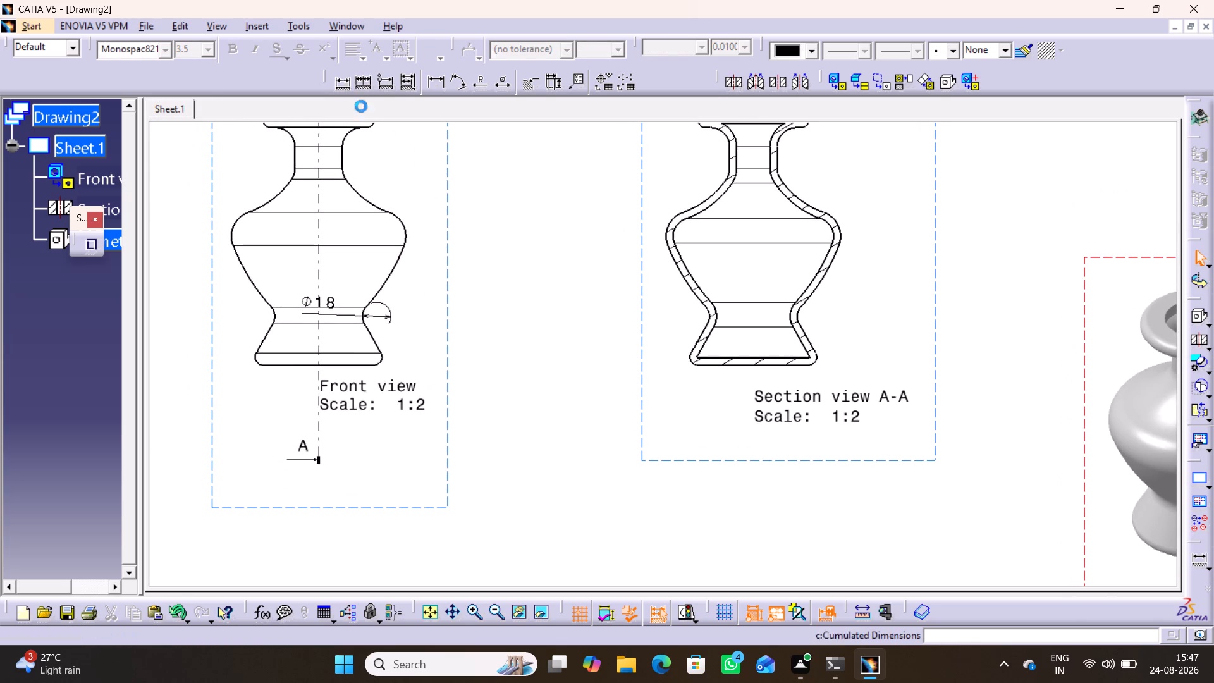
{"action": "left_click", "coordinate": [406, 228]}
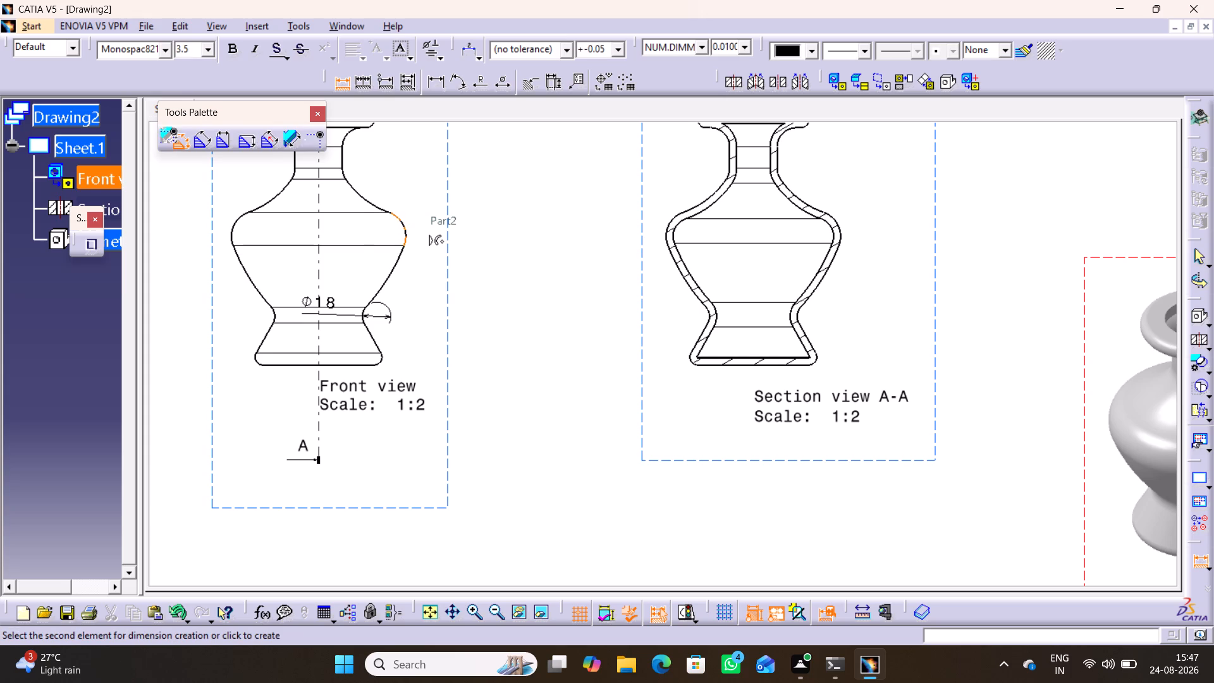
{"action": "left_click", "coordinate": [454, 208]}
{"action": "left_click", "coordinate": [450, 248]}
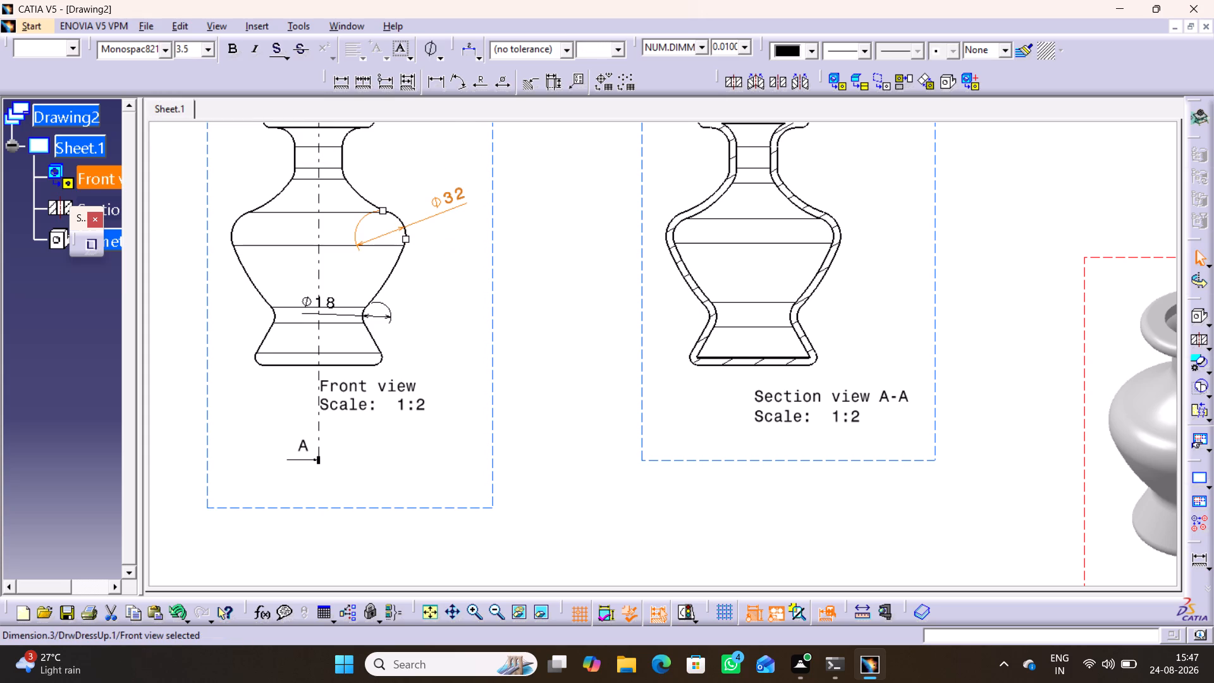
Add a diameter dimension to the small arc at the lower right end of the neck in the front view.
{"action": "left_click", "coordinate": [343, 76]}
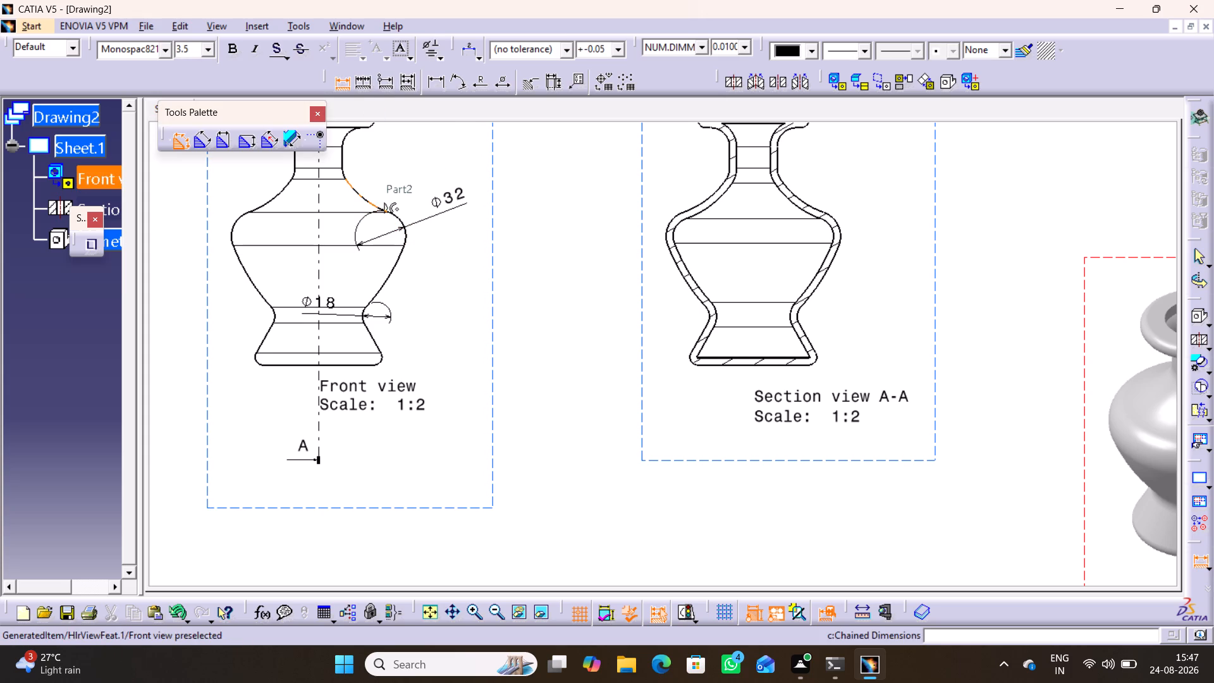
{"action": "left_click", "coordinate": [343, 173]}
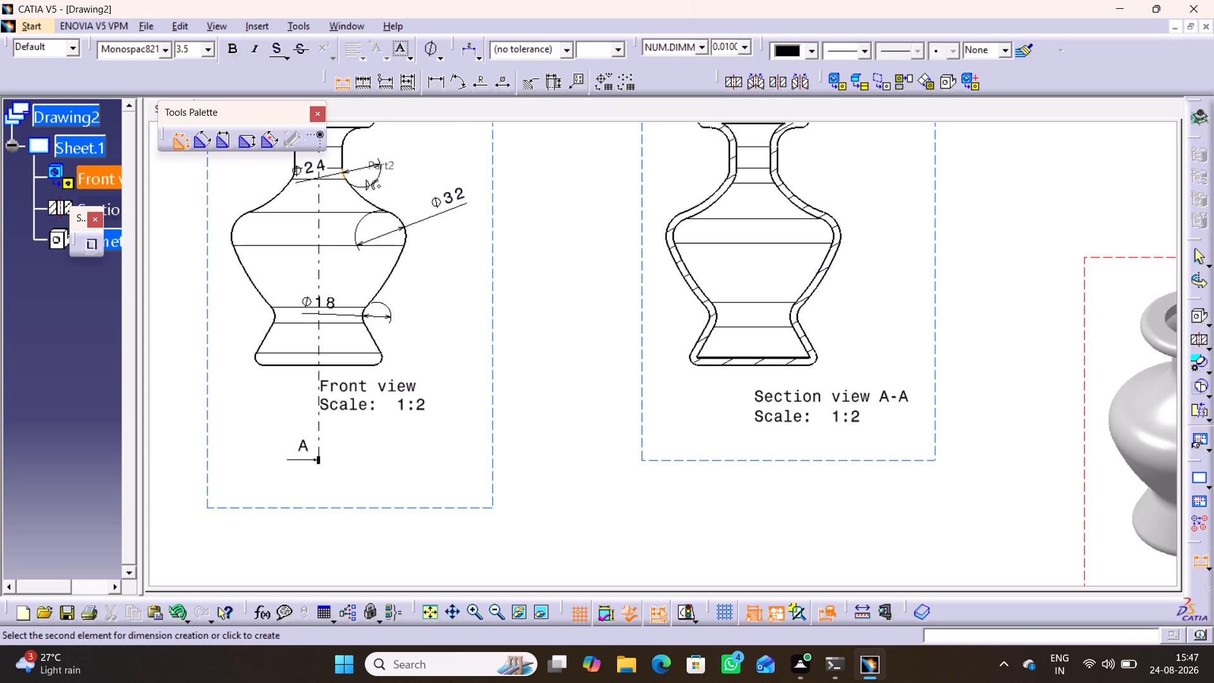
{"action": "left_click", "coordinate": [393, 163]}
Dimension the diameter of the vase's straight neck in the front view, placing the dimension above the rim.
{"action": "middle_click_drag", "start_coordinate": [401, 197], "coordinate": [400, 232]}
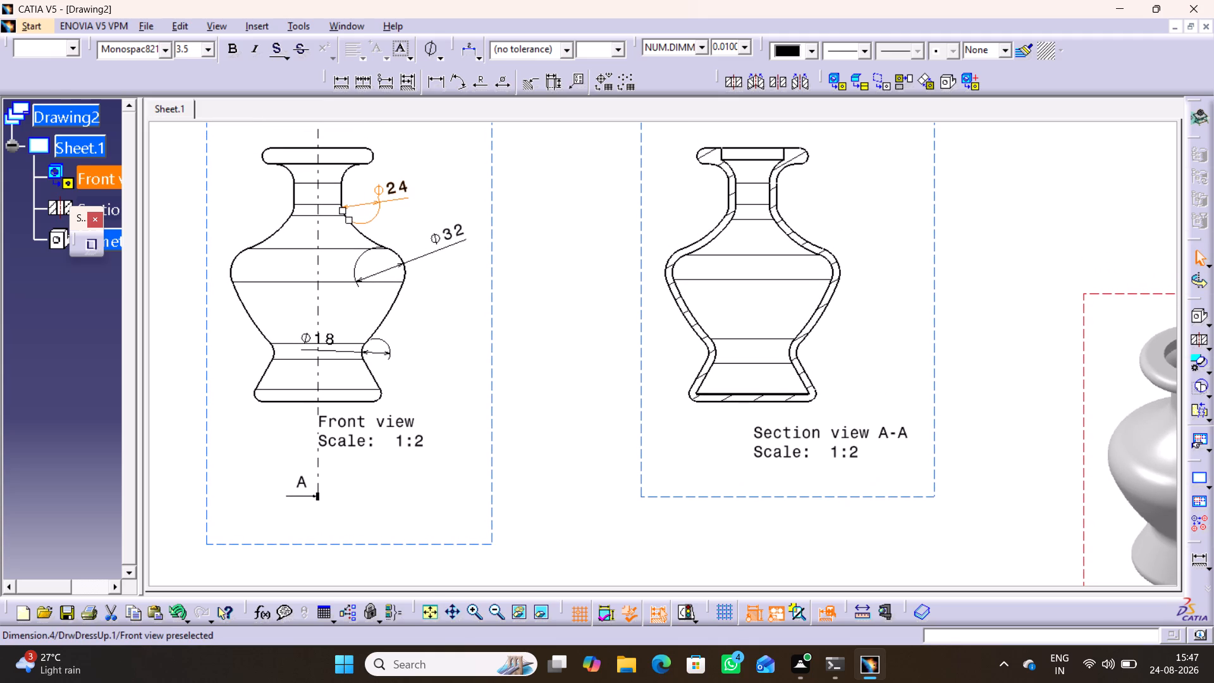
{"action": "left_click", "coordinate": [341, 193]}
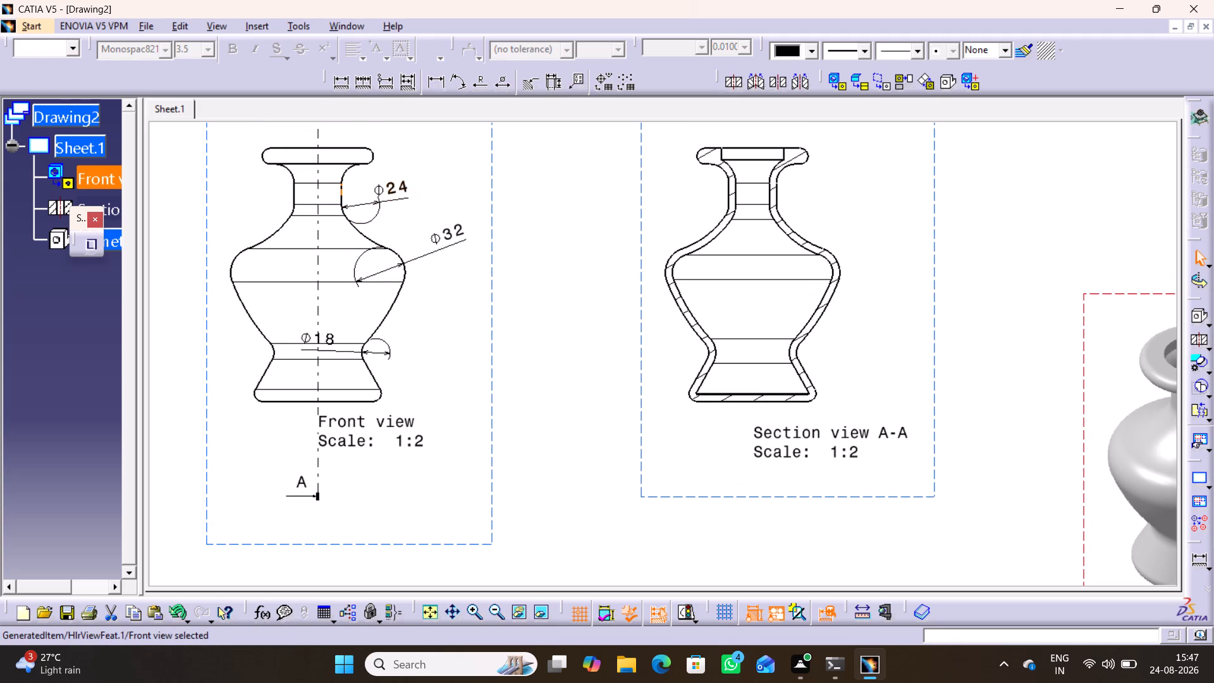
{"action": "left_click", "coordinate": [343, 85]}
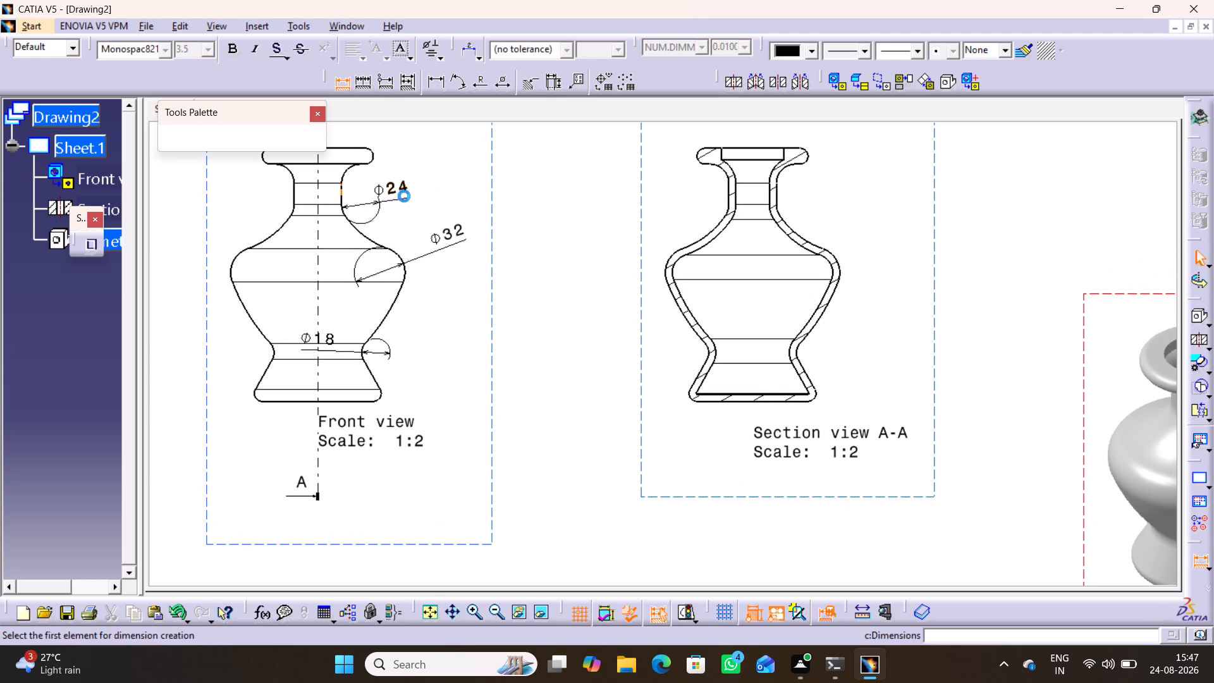
{"action": "left_click", "coordinate": [344, 195]}
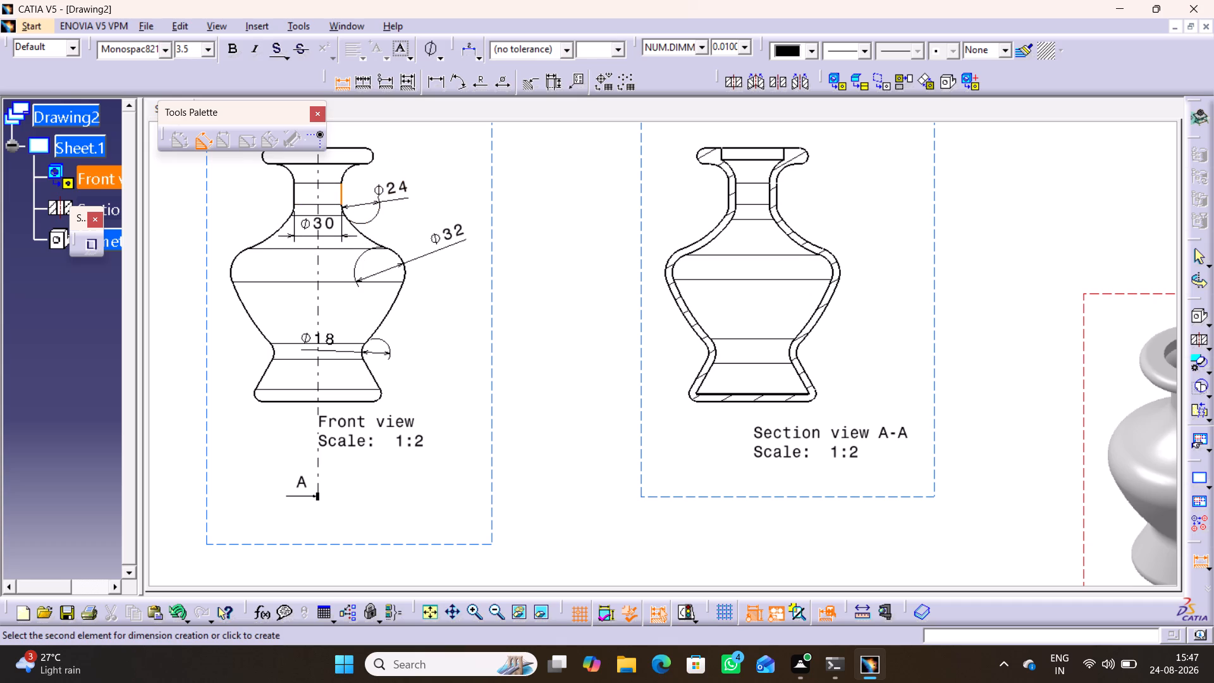
{"action": "middle_click_drag", "start_coordinate": [316, 217], "coordinate": [298, 286]}
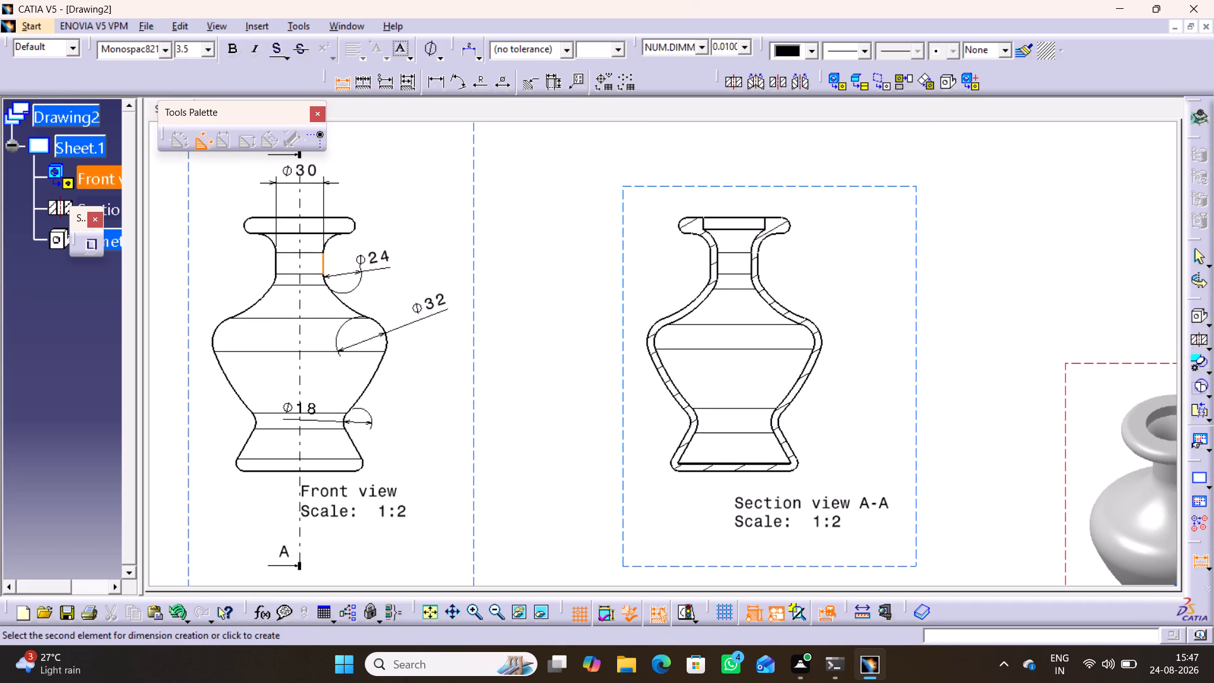
{"action": "left_click", "coordinate": [300, 183]}
{"action": "left_click", "coordinate": [386, 169]}
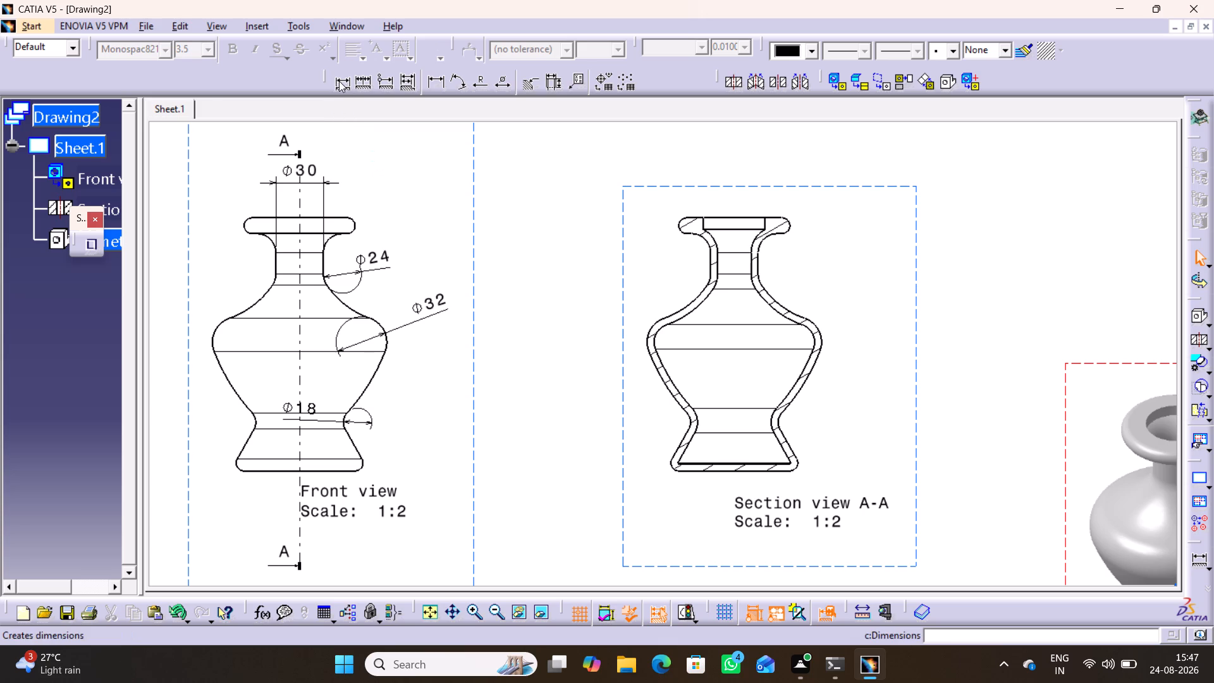
Dimension the horizontal distance between the rim's two rounded ends in the front view, placing it above the neck diameter and section arrow.
{"action": "left_click", "coordinate": [339, 81]}
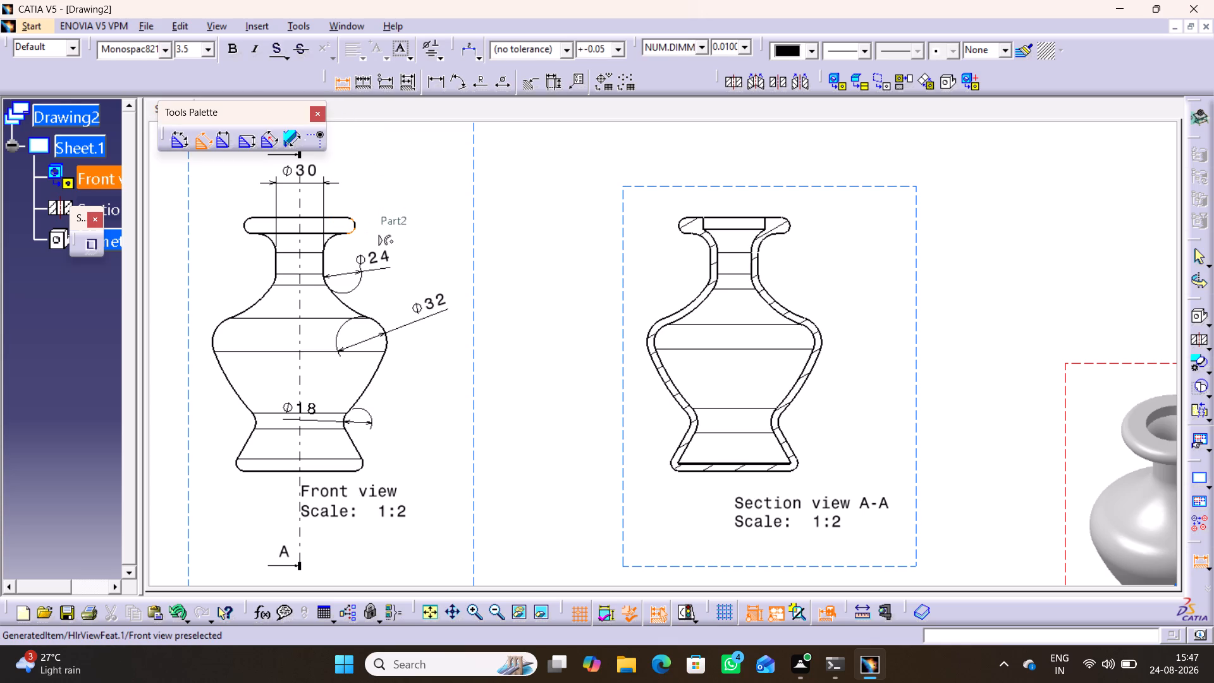
{"action": "left_click", "coordinate": [356, 228]}
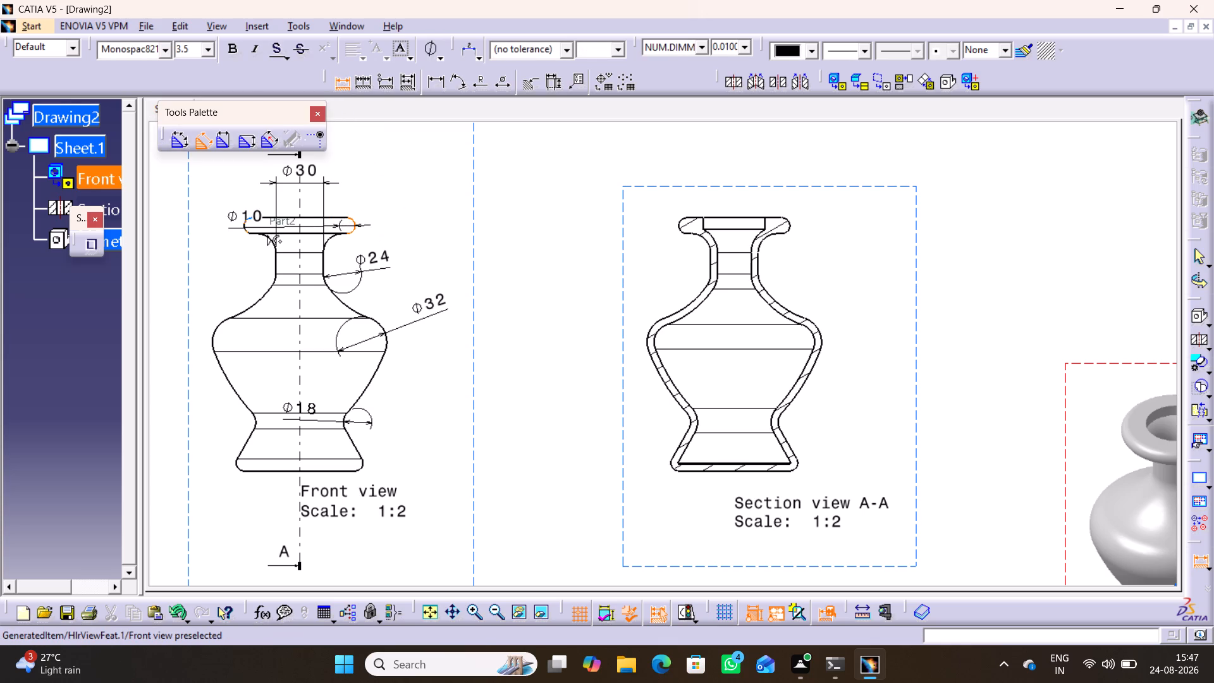
{"action": "left_click", "coordinate": [244, 226]}
{"action": "middle_click_drag", "start_coordinate": [333, 169], "coordinate": [329, 230]}
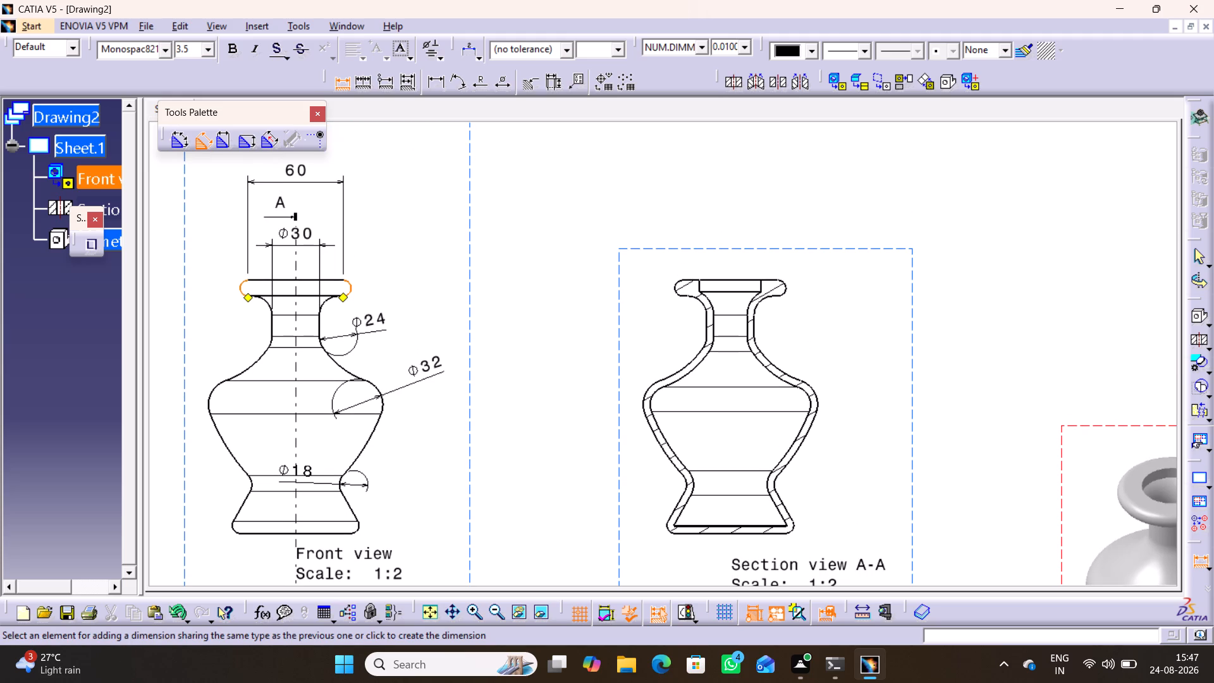
{"action": "left_click", "coordinate": [288, 180]}
{"action": "left_click", "coordinate": [370, 199]}
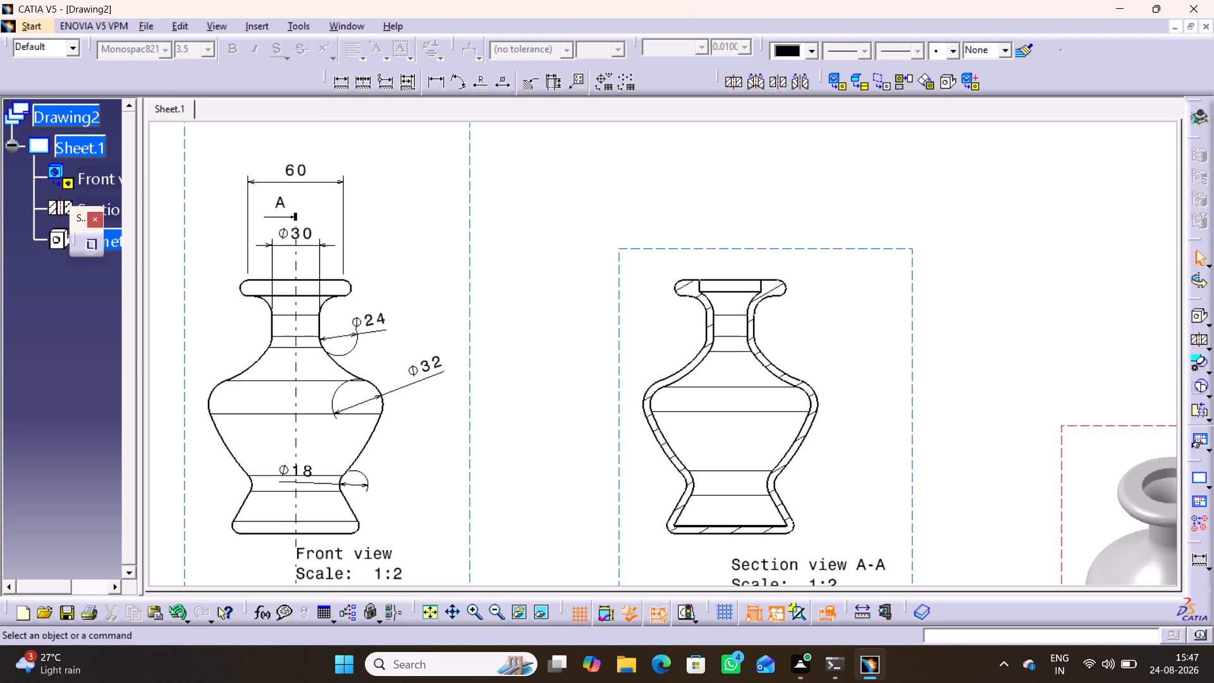
Add a diameter dimension to the rim's right rounded end in the front view, placed up and to its right.
{"action": "left_click", "coordinate": [344, 84]}
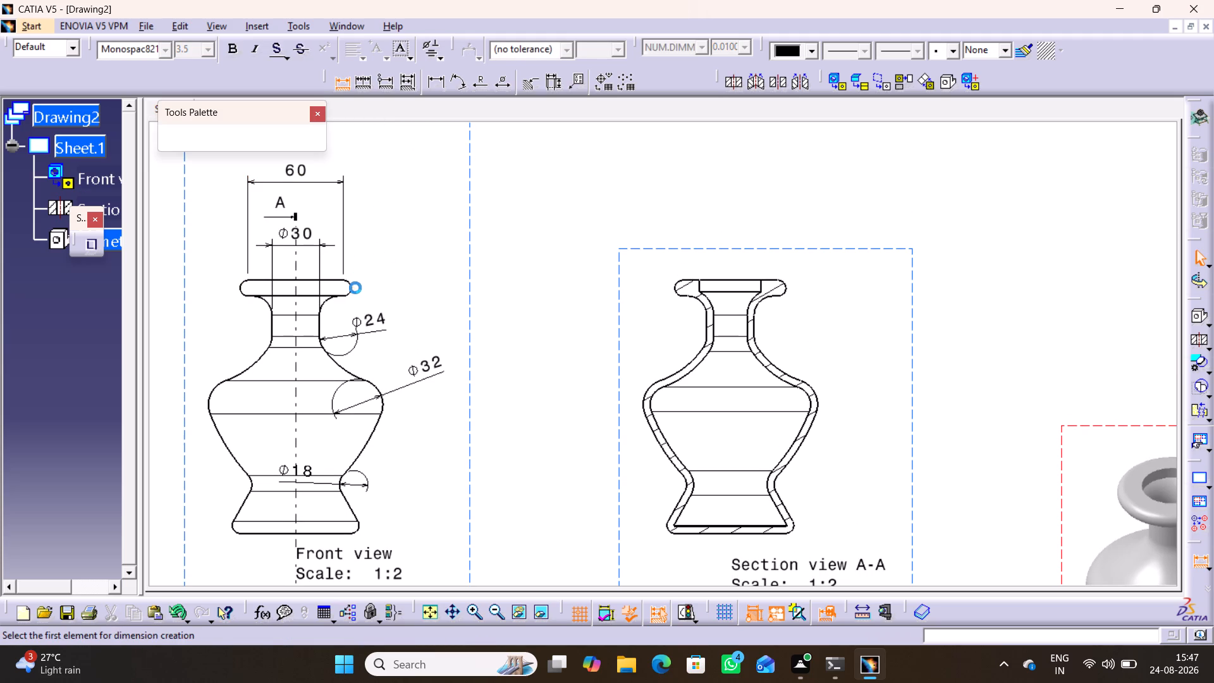
{"action": "left_click", "coordinate": [355, 286]}
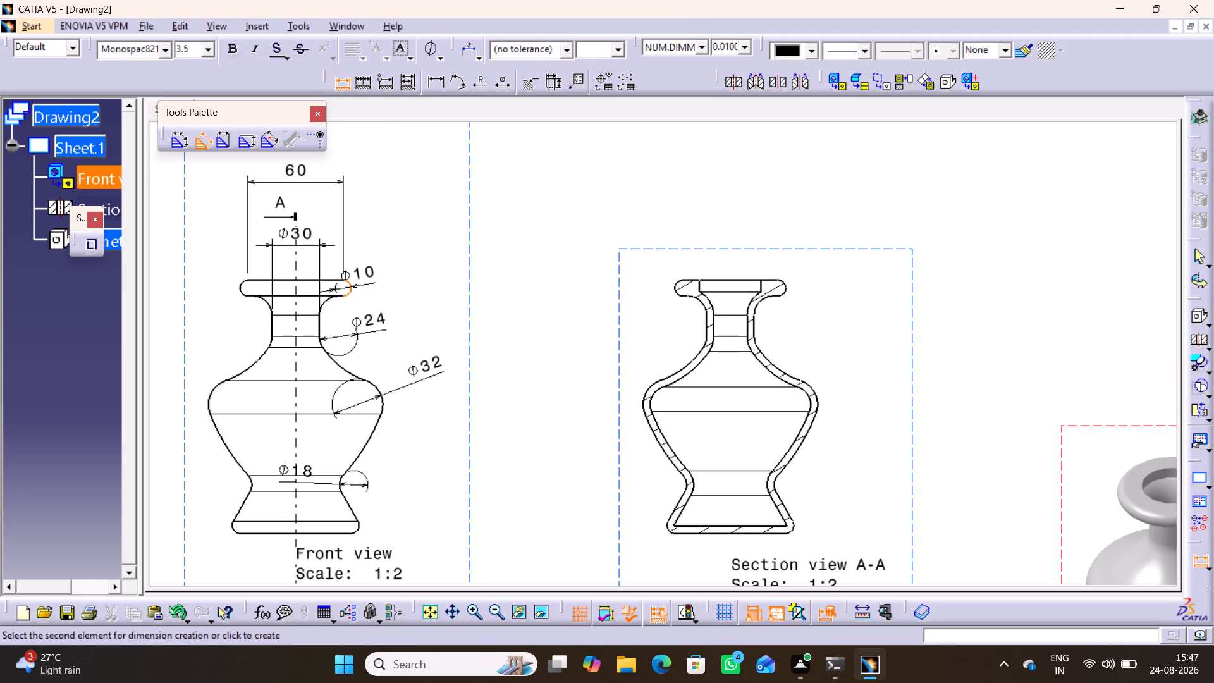
{"action": "left_click", "coordinate": [403, 258]}
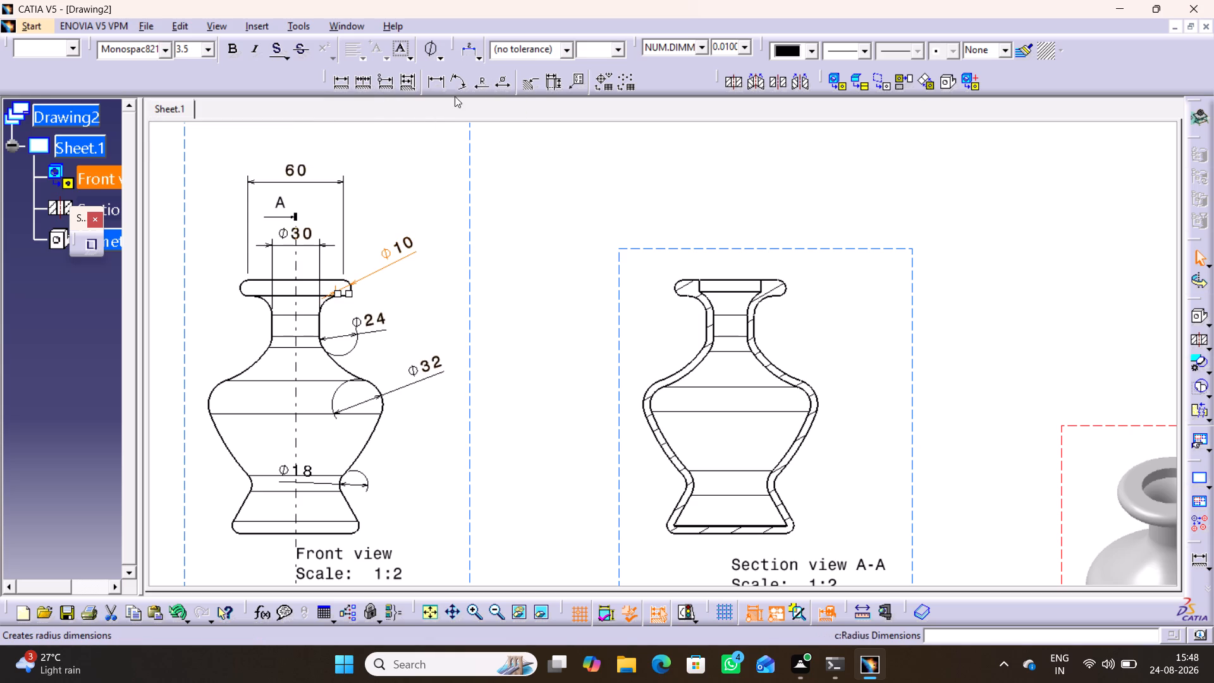
Add a length dimension to the straight right edge of the neck in the front view, placed to the vase's right.
{"action": "left_click", "coordinate": [432, 81]}
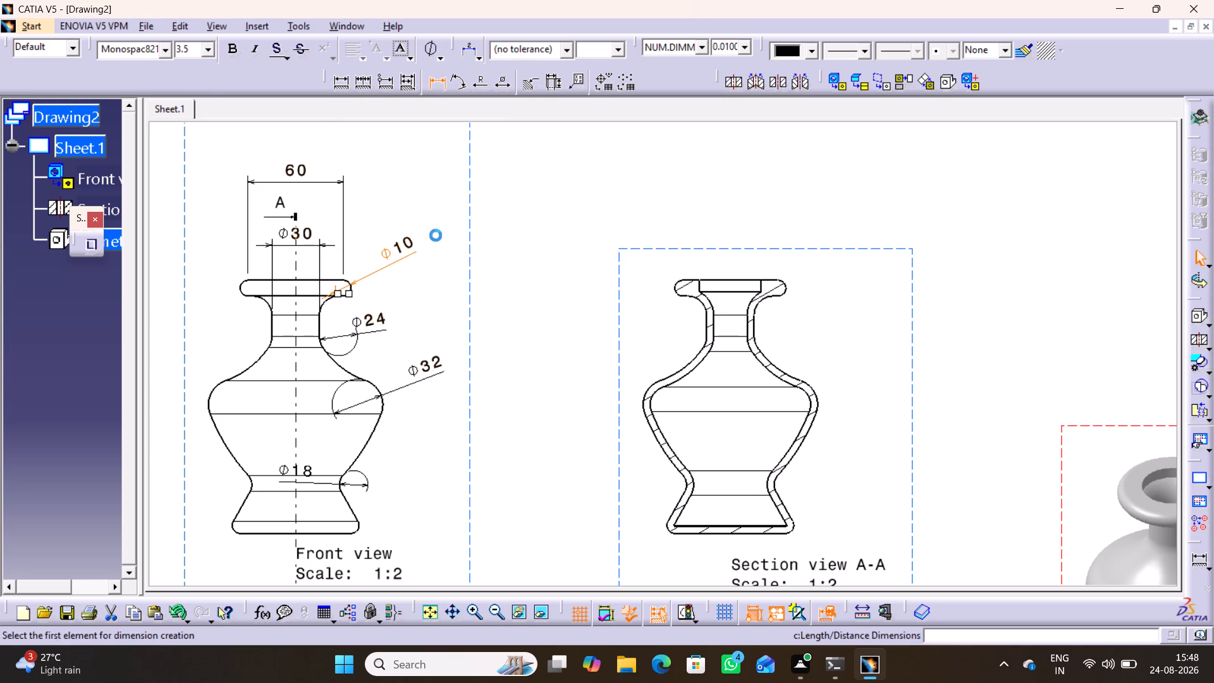
{"action": "left_click", "coordinate": [320, 325]}
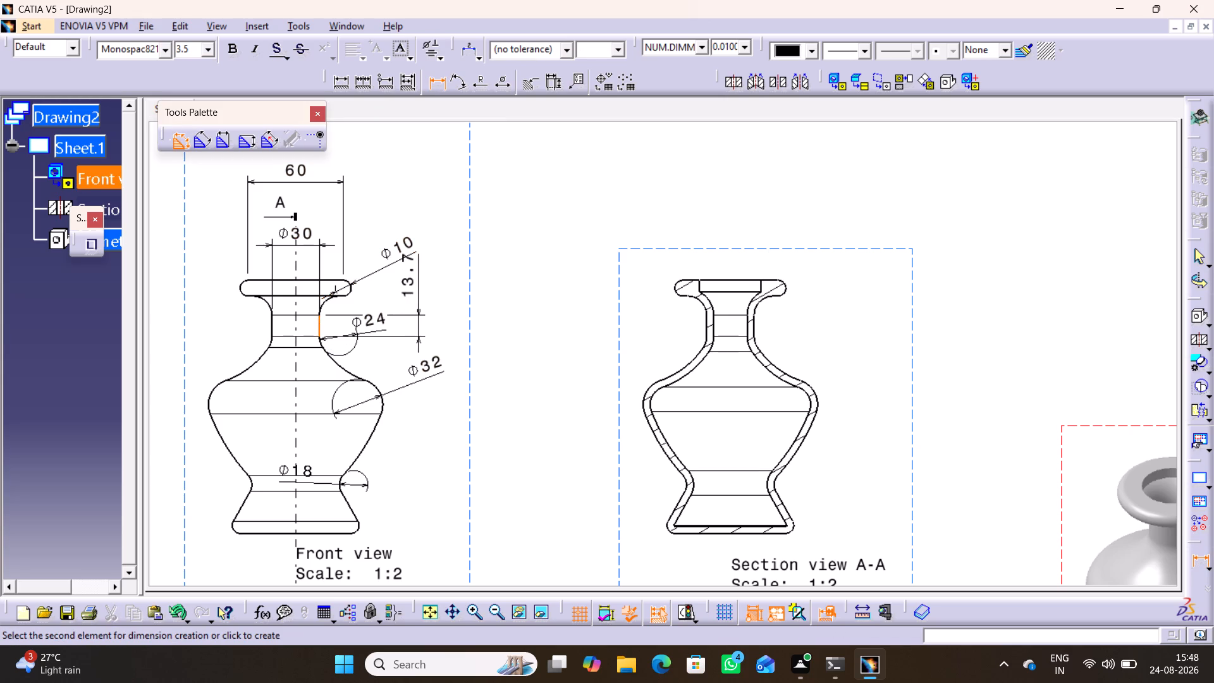
{"action": "left_click", "coordinate": [430, 304]}
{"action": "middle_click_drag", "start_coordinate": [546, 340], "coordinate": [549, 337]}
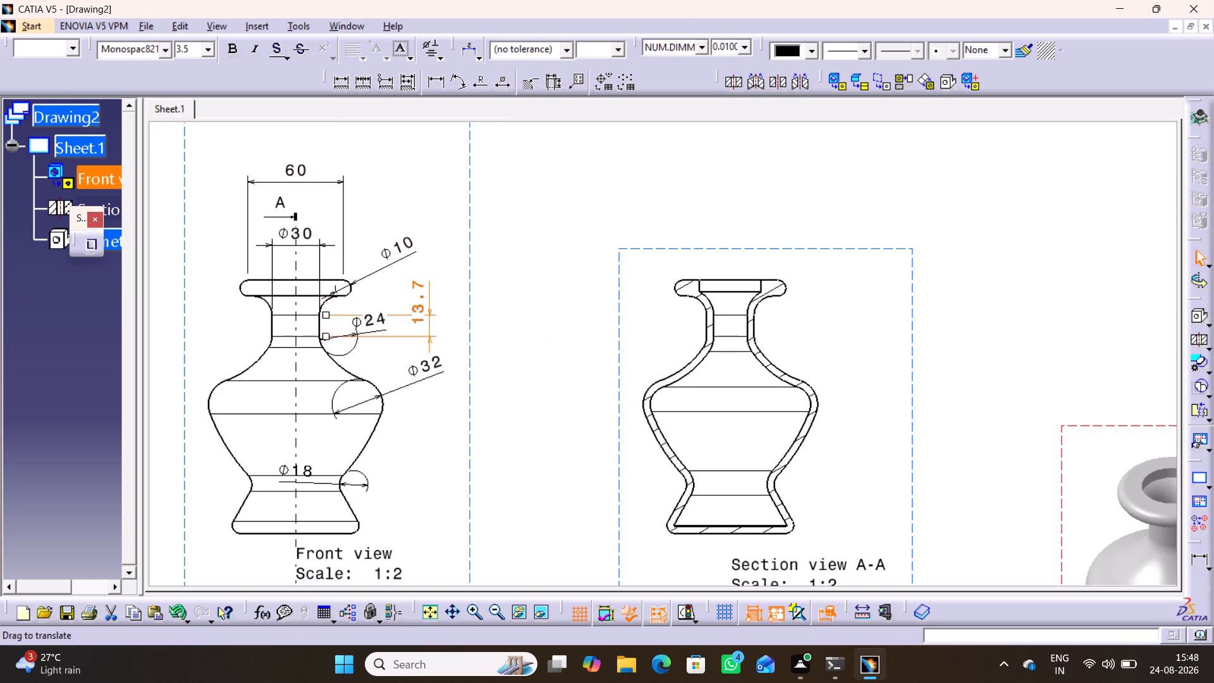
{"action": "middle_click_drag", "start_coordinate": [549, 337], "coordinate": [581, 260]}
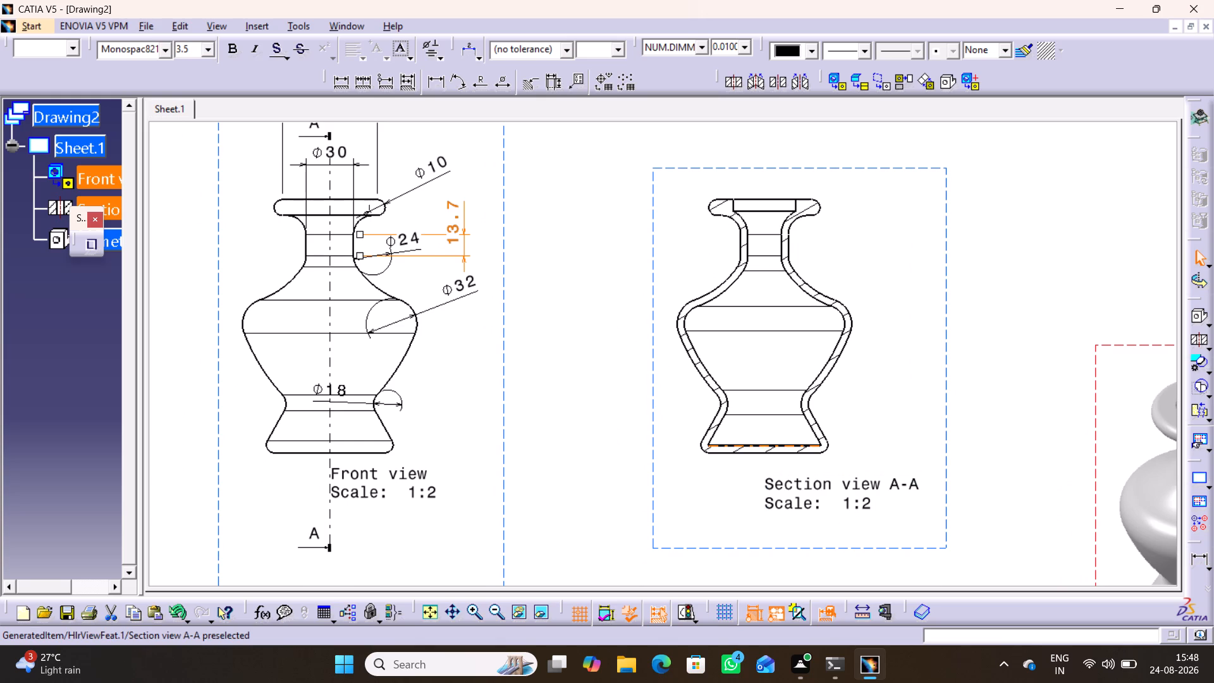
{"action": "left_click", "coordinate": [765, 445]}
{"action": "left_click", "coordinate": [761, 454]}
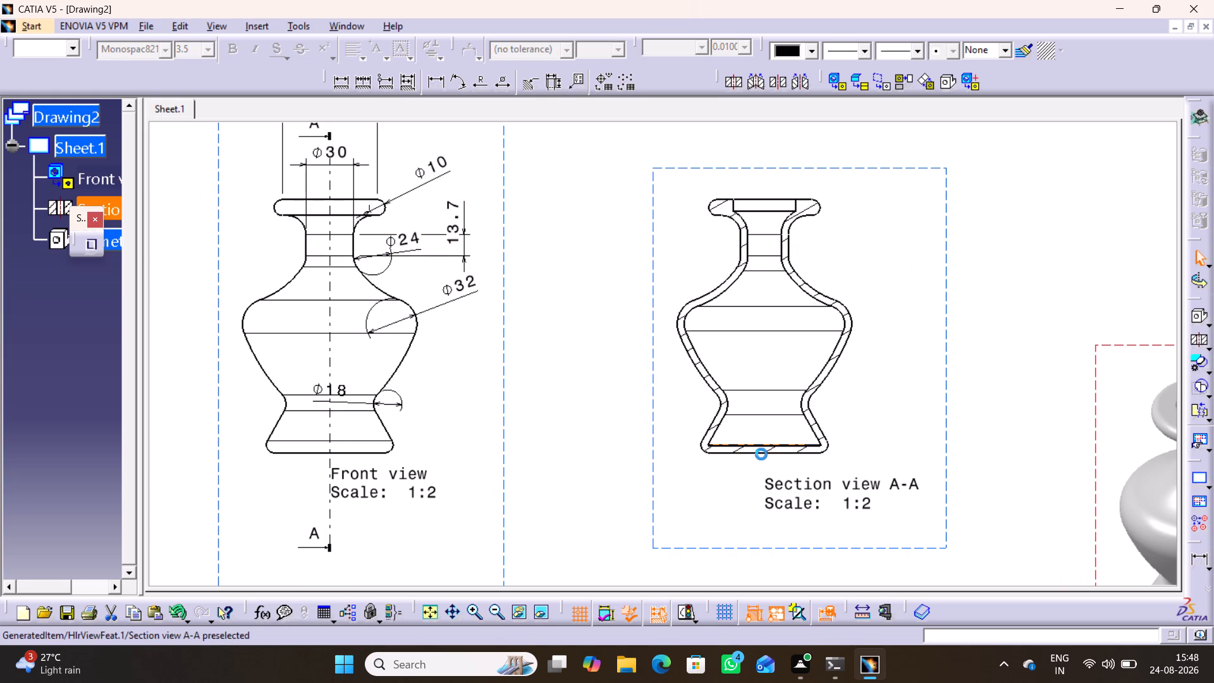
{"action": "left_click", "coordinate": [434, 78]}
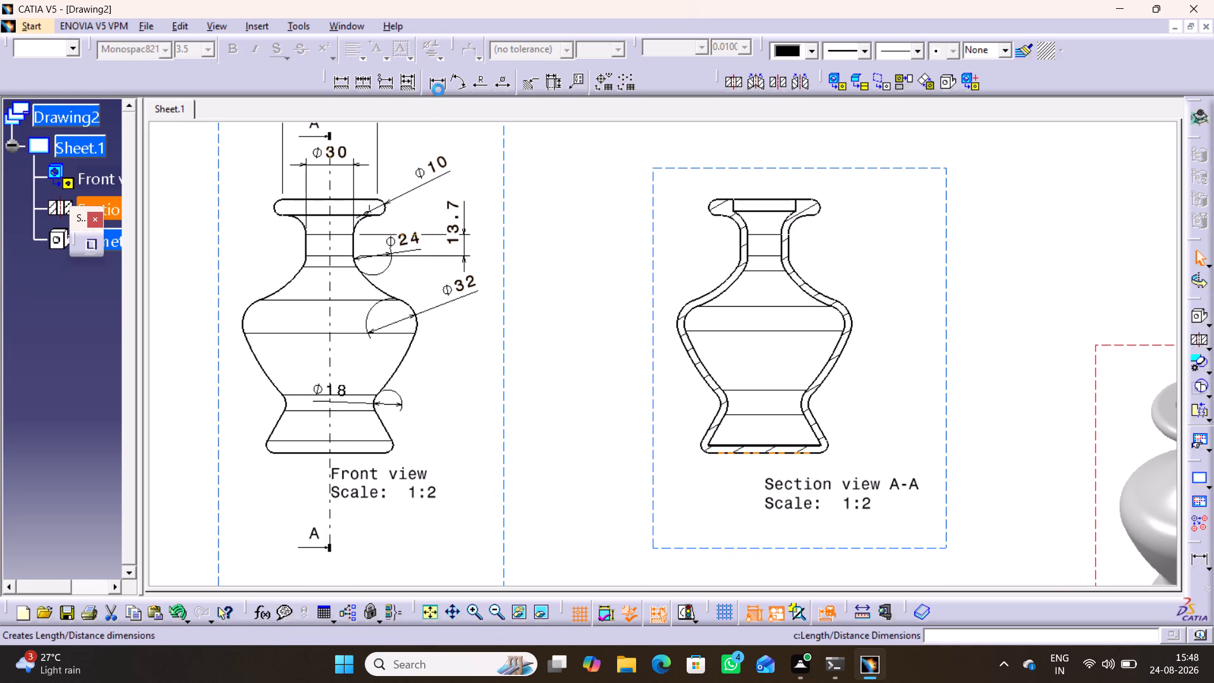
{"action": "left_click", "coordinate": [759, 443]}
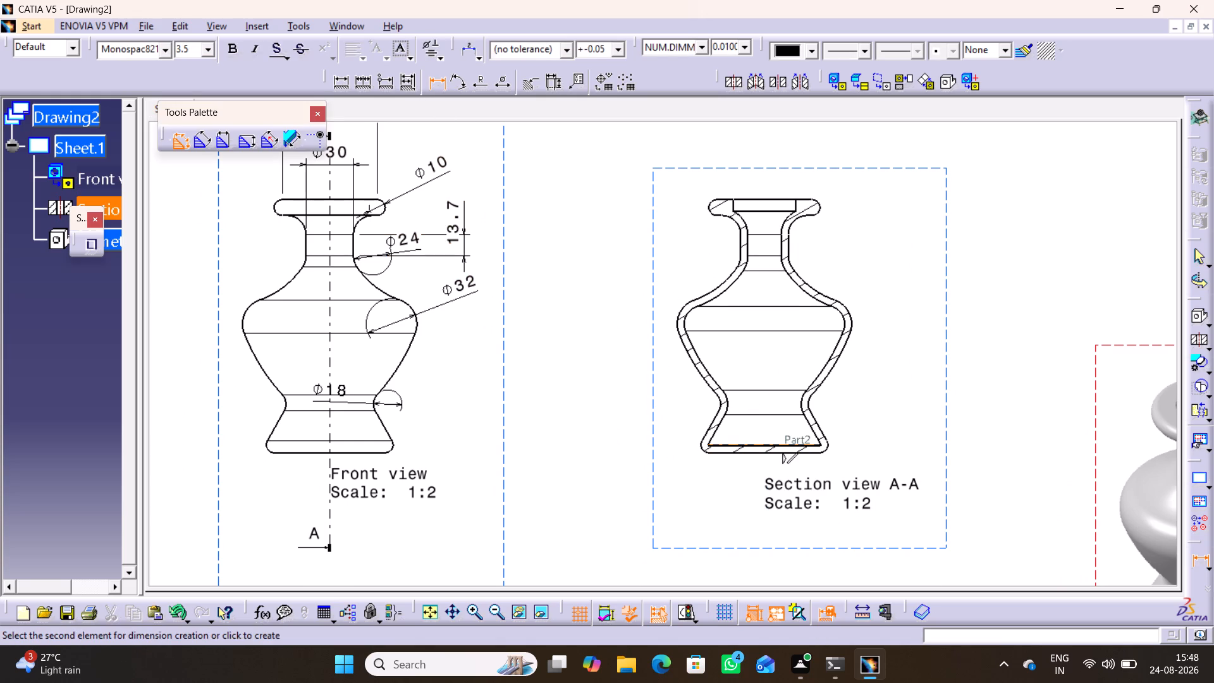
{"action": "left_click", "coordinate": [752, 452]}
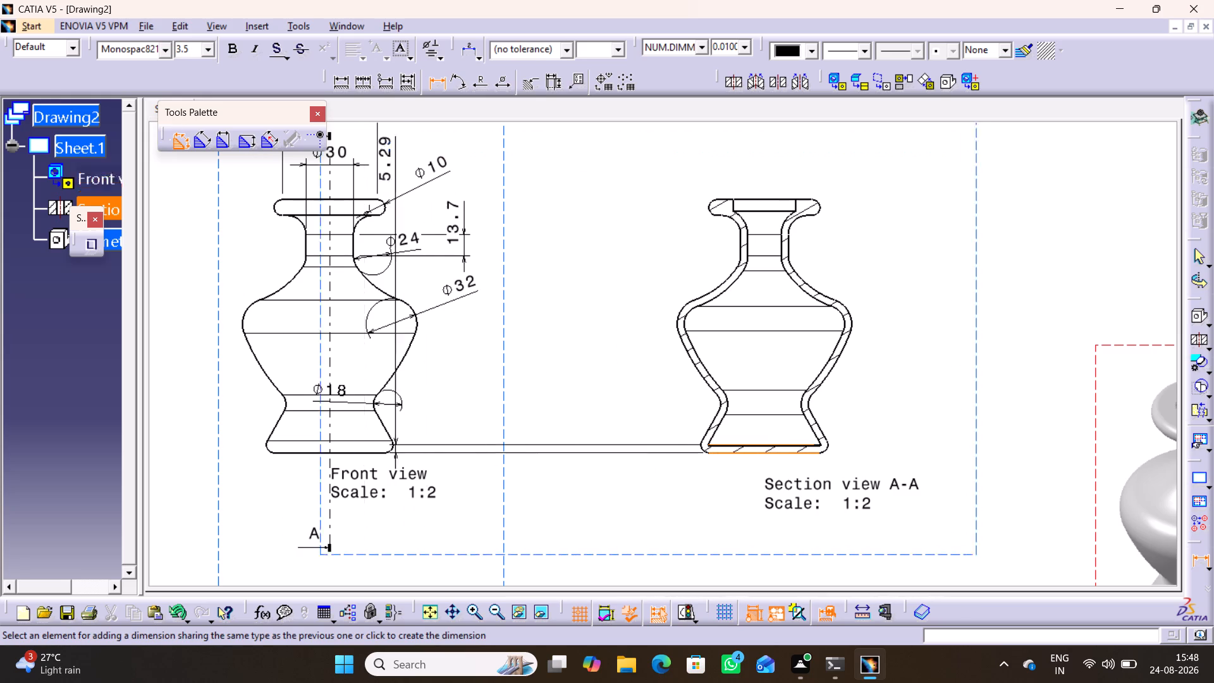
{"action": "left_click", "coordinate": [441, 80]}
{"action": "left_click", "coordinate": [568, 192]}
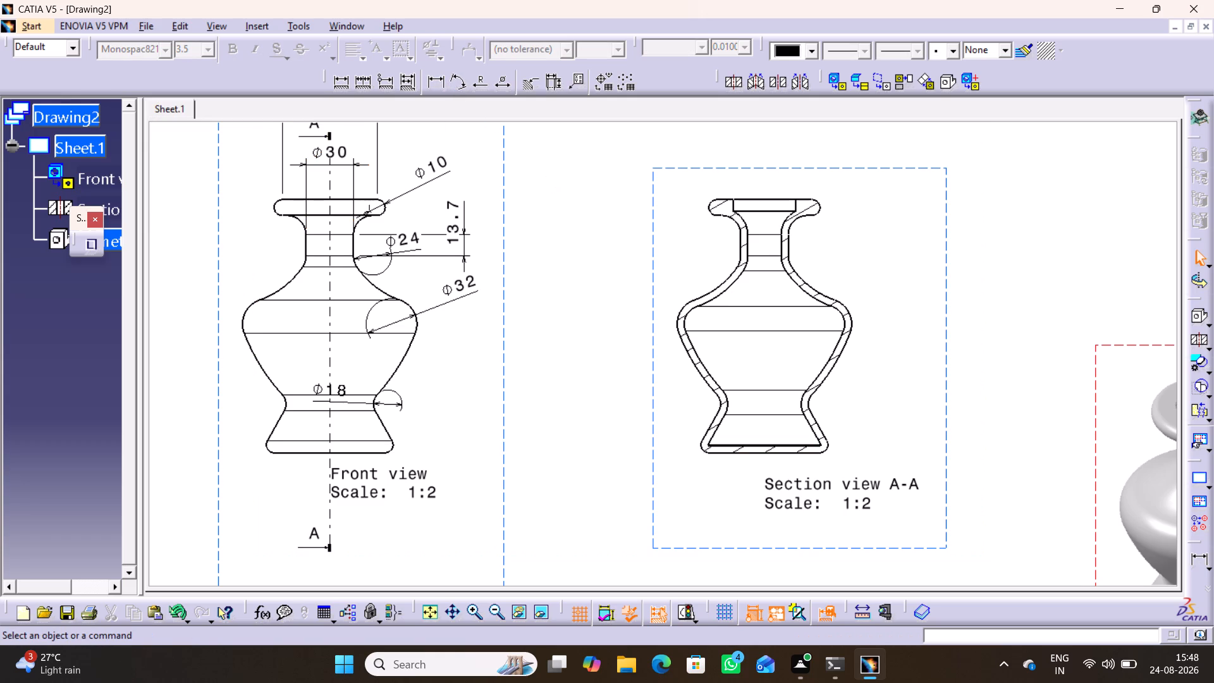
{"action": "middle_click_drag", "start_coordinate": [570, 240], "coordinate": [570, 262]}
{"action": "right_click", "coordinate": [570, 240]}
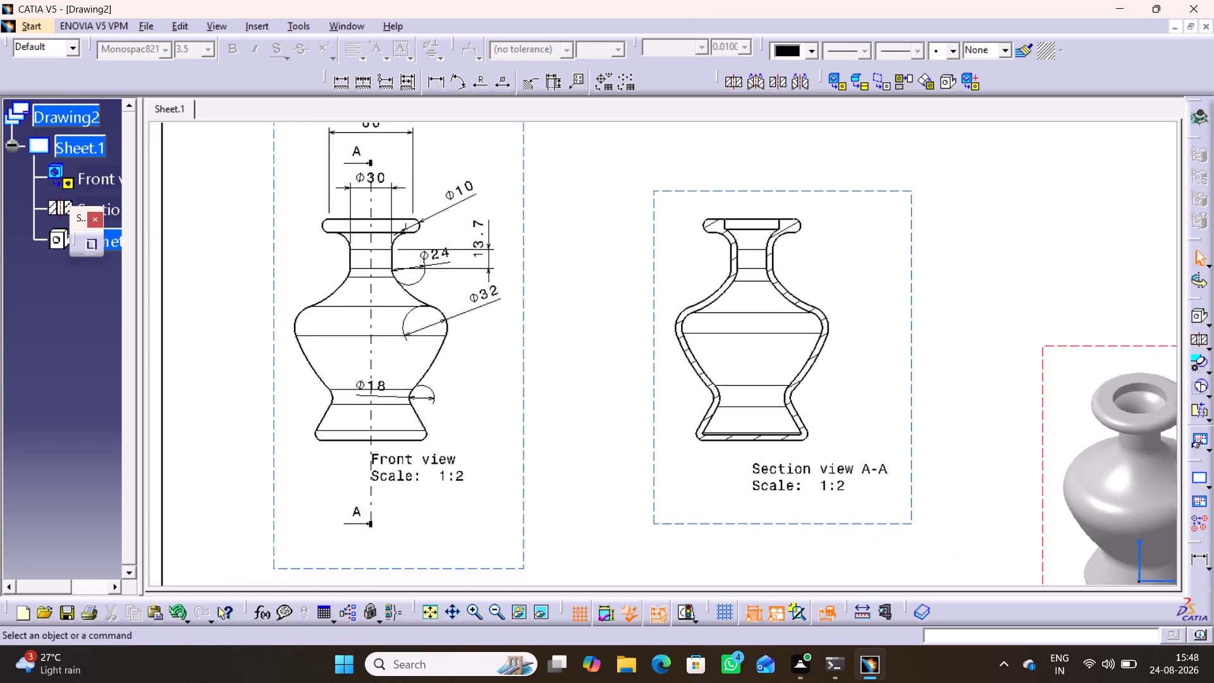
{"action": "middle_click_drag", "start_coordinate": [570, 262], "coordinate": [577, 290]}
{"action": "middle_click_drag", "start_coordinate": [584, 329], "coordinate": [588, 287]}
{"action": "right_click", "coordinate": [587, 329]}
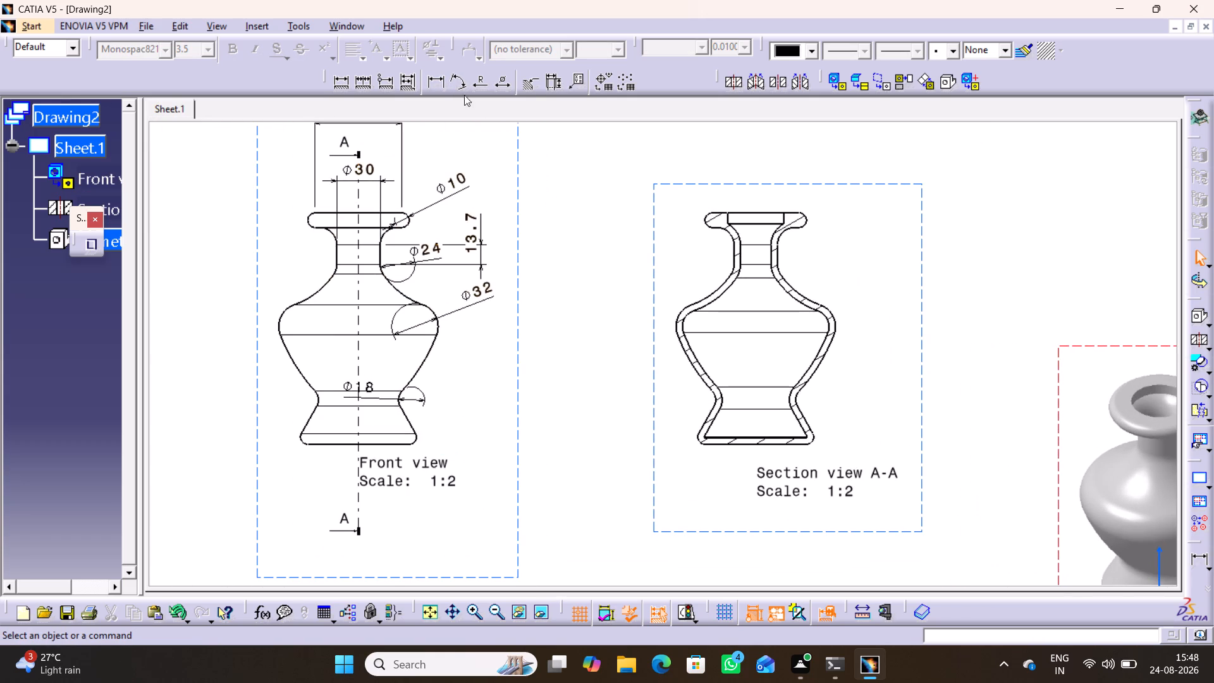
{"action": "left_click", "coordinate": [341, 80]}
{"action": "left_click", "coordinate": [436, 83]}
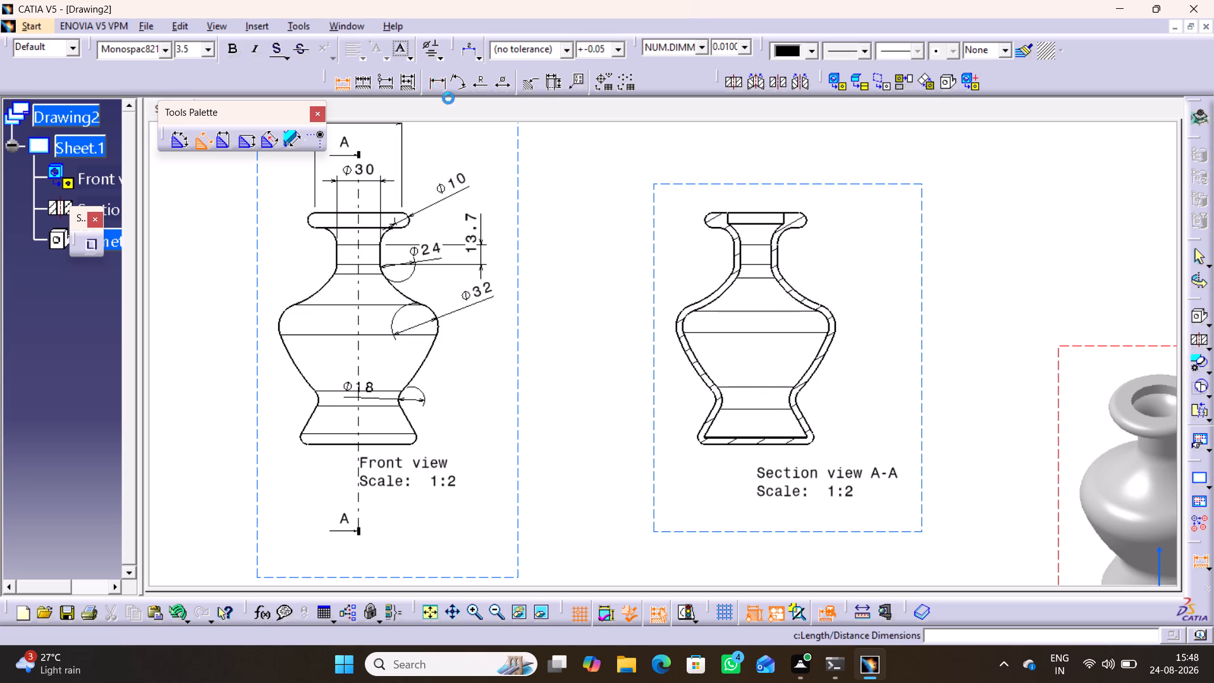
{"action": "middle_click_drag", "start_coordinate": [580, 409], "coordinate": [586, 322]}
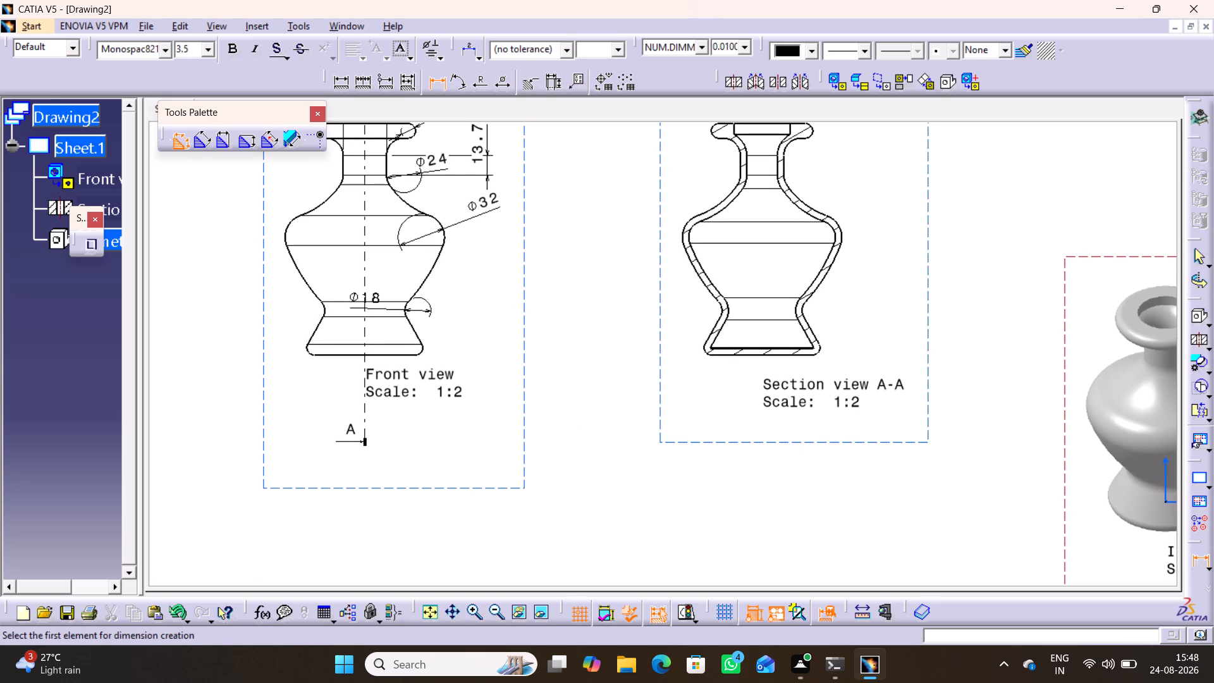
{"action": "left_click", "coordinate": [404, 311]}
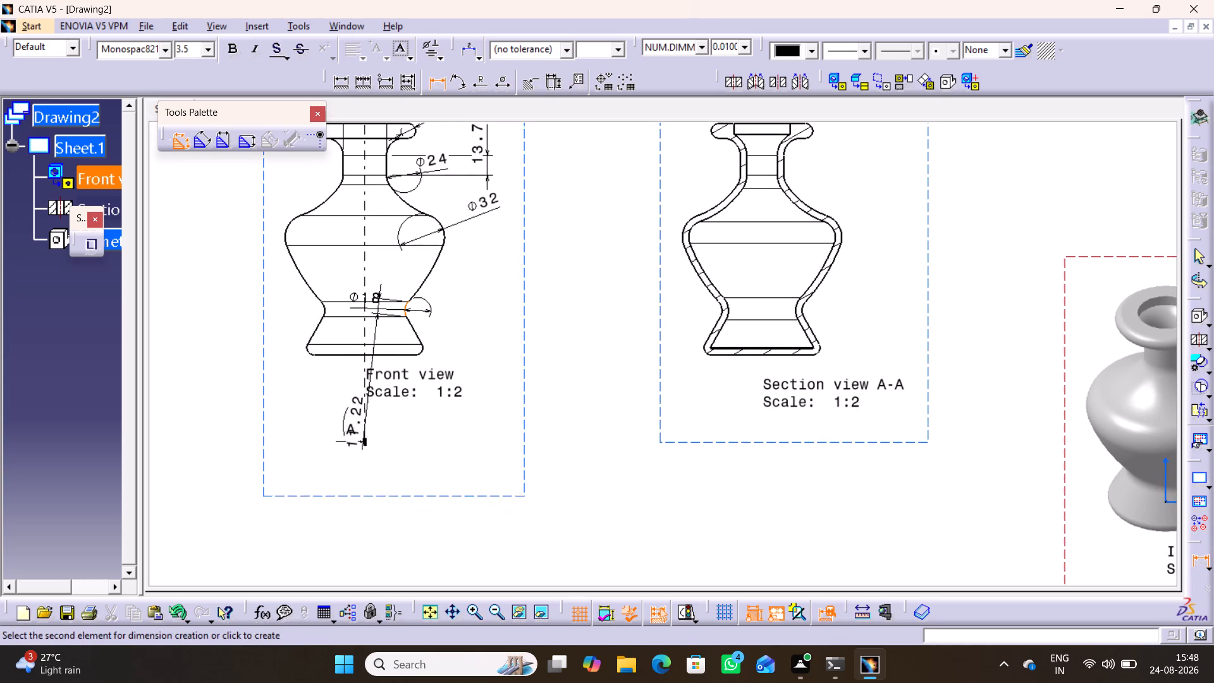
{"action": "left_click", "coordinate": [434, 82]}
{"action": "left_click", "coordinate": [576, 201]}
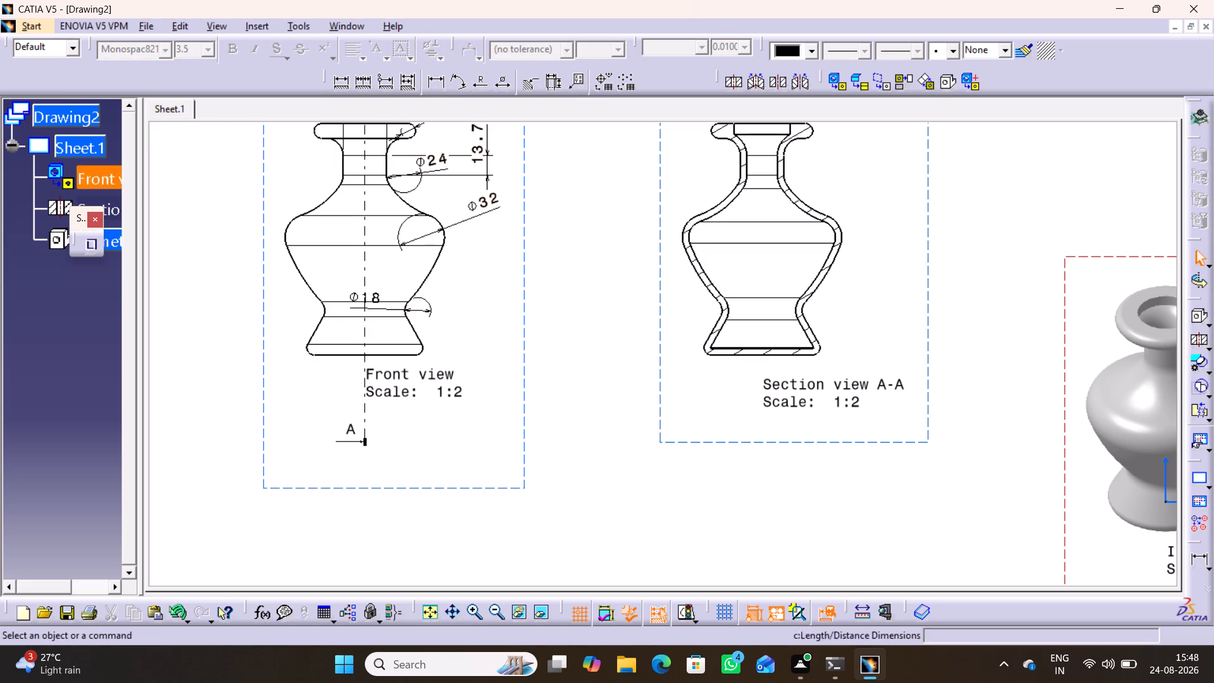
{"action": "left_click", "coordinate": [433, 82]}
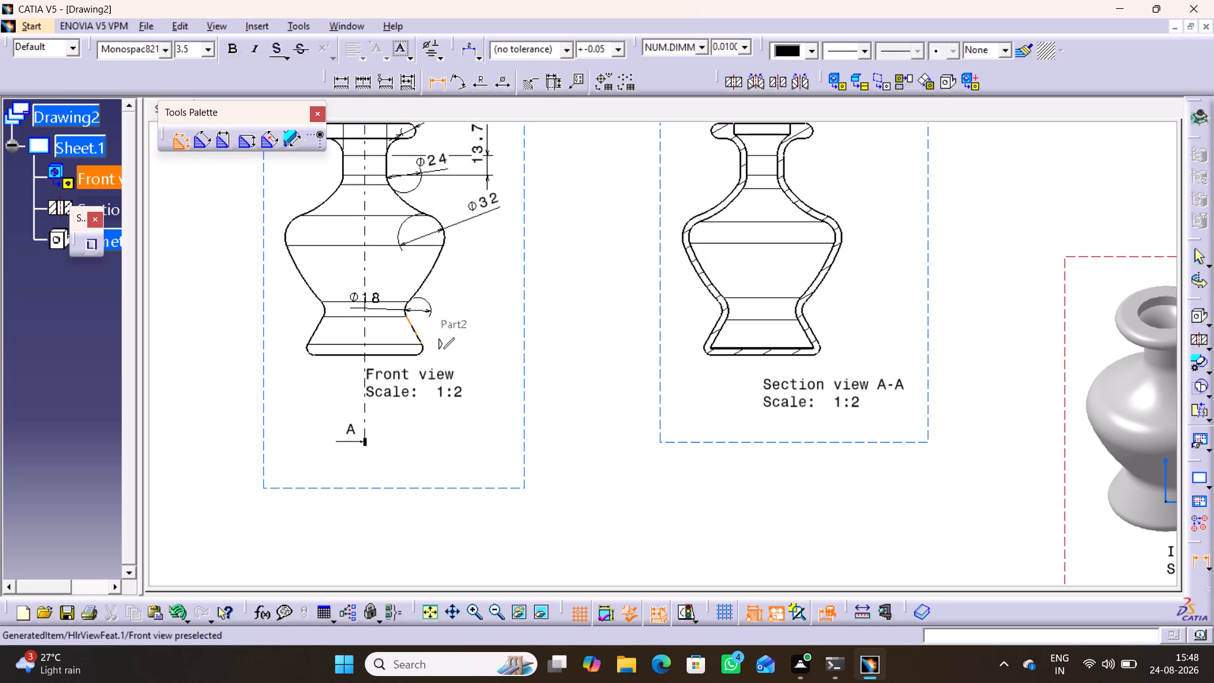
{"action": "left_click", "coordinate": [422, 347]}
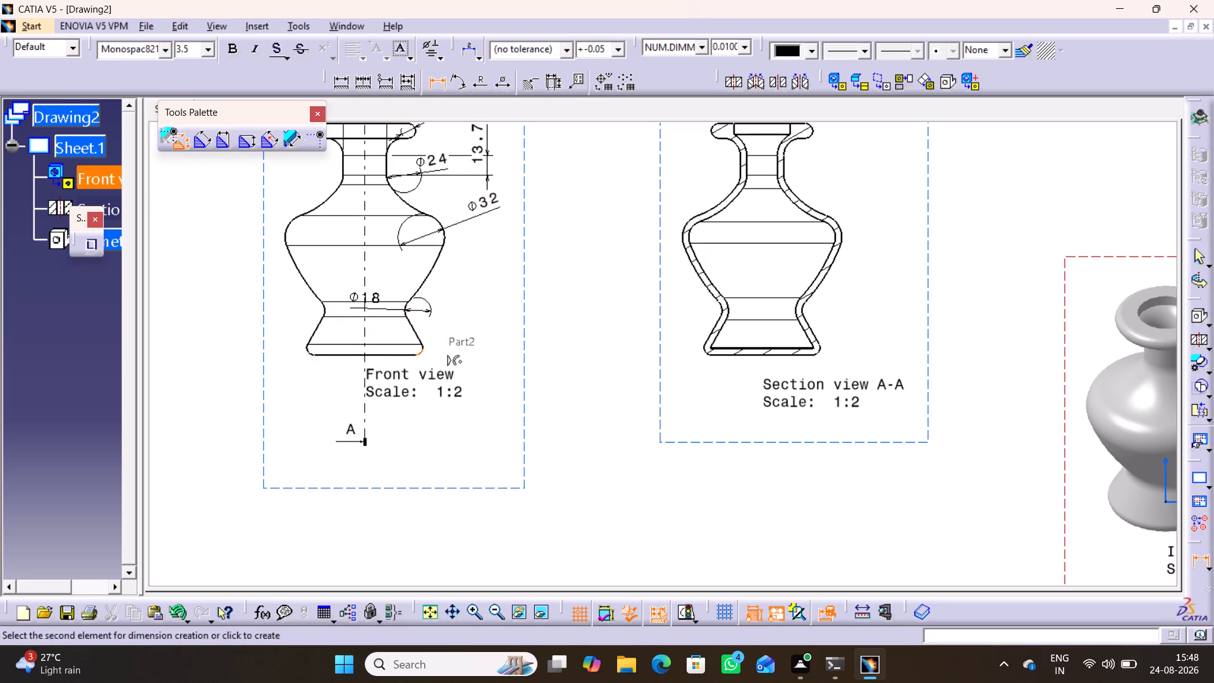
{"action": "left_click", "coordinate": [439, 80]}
Add a radius dimension to the rounded right corner of the vase's base in the front view, placed to its right.
{"action": "left_click", "coordinate": [478, 80]}
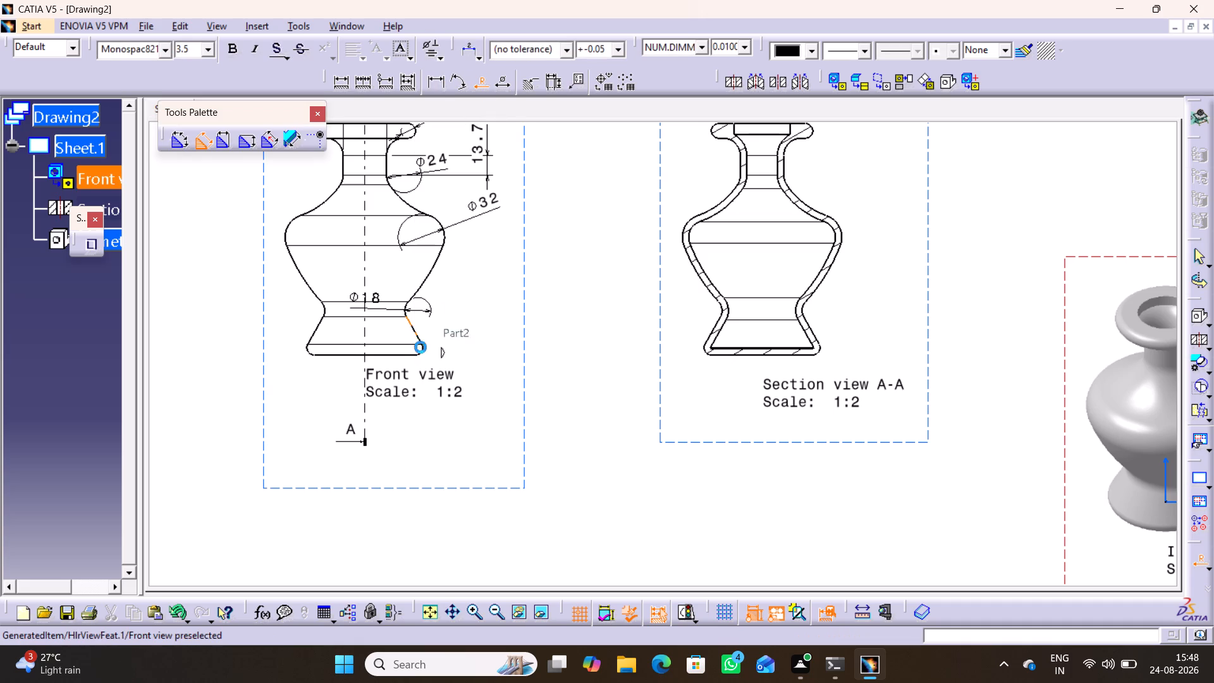
{"action": "left_click_drag", "start_coordinate": [425, 352], "coordinate": [441, 350]}
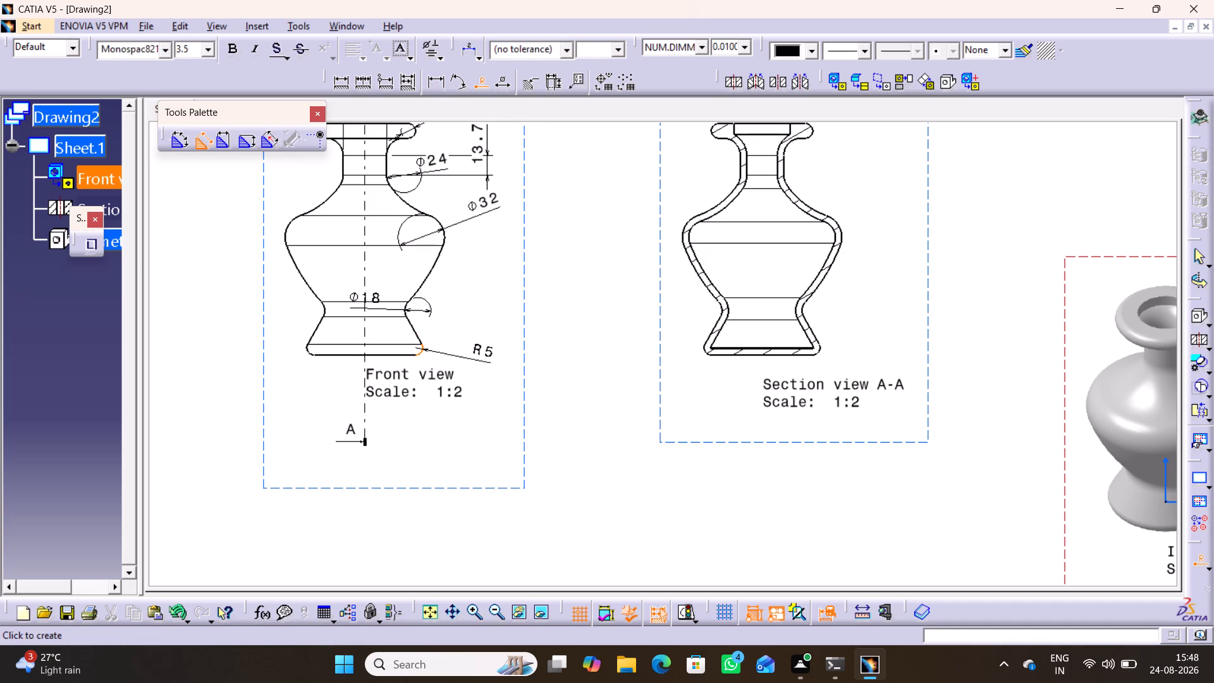
{"action": "left_click", "coordinate": [472, 359]}
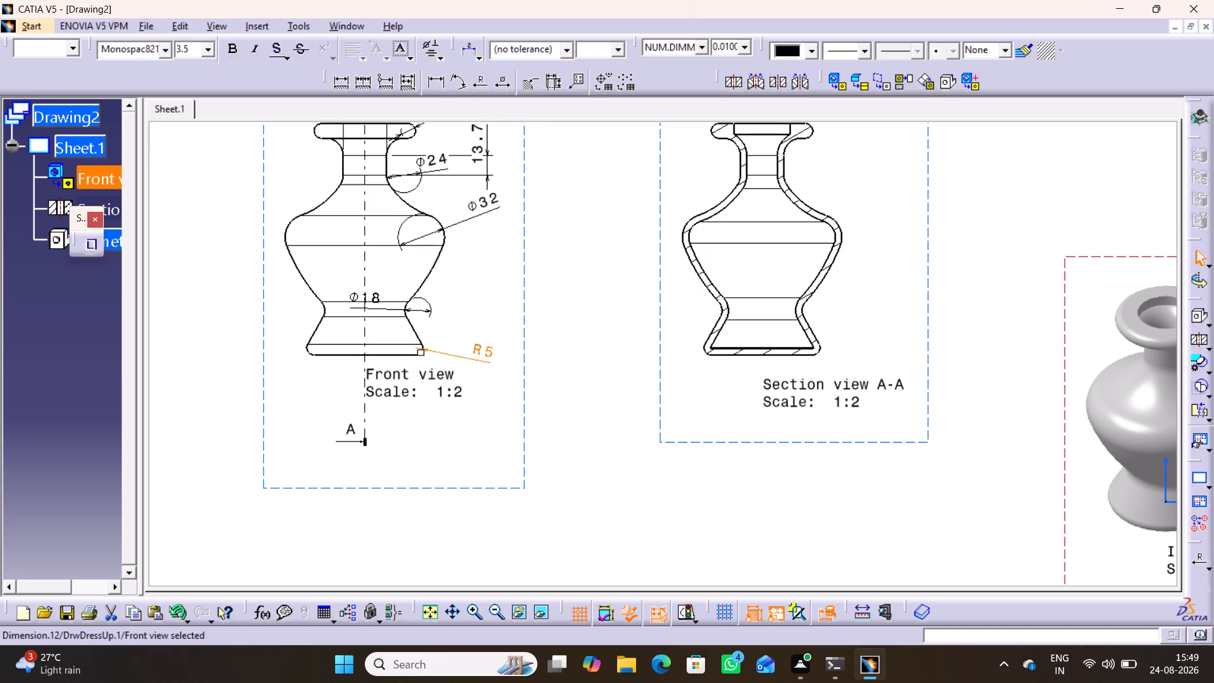
Dimension the radius of the long lower-body curve on the vase's right side in the front view, placing it outside the outline.
{"action": "middle_click_drag", "start_coordinate": [487, 274], "coordinate": [479, 322]}
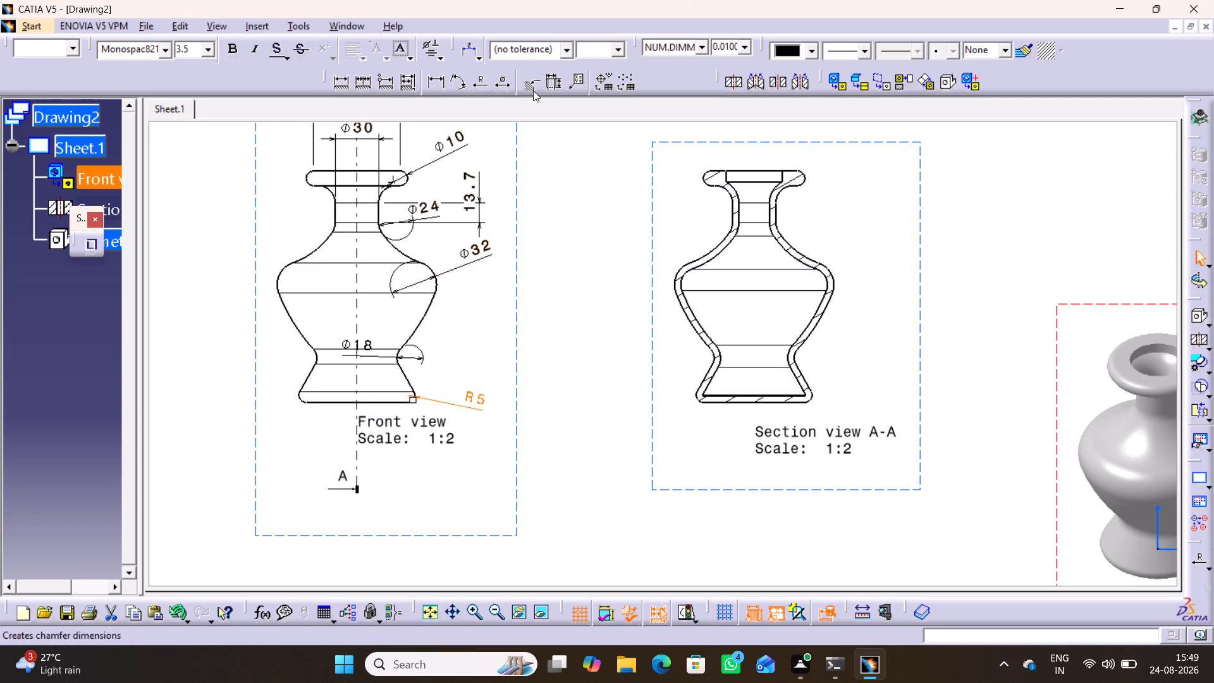
{"action": "left_click", "coordinate": [482, 83]}
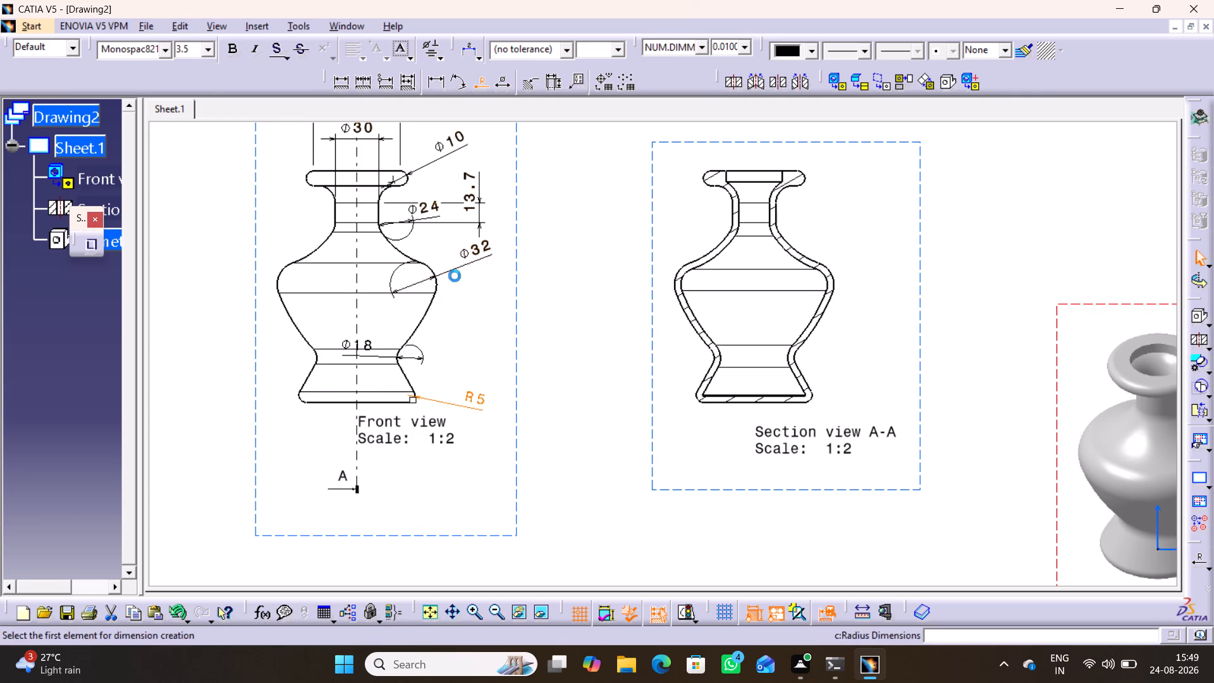
{"action": "left_click", "coordinate": [424, 319]}
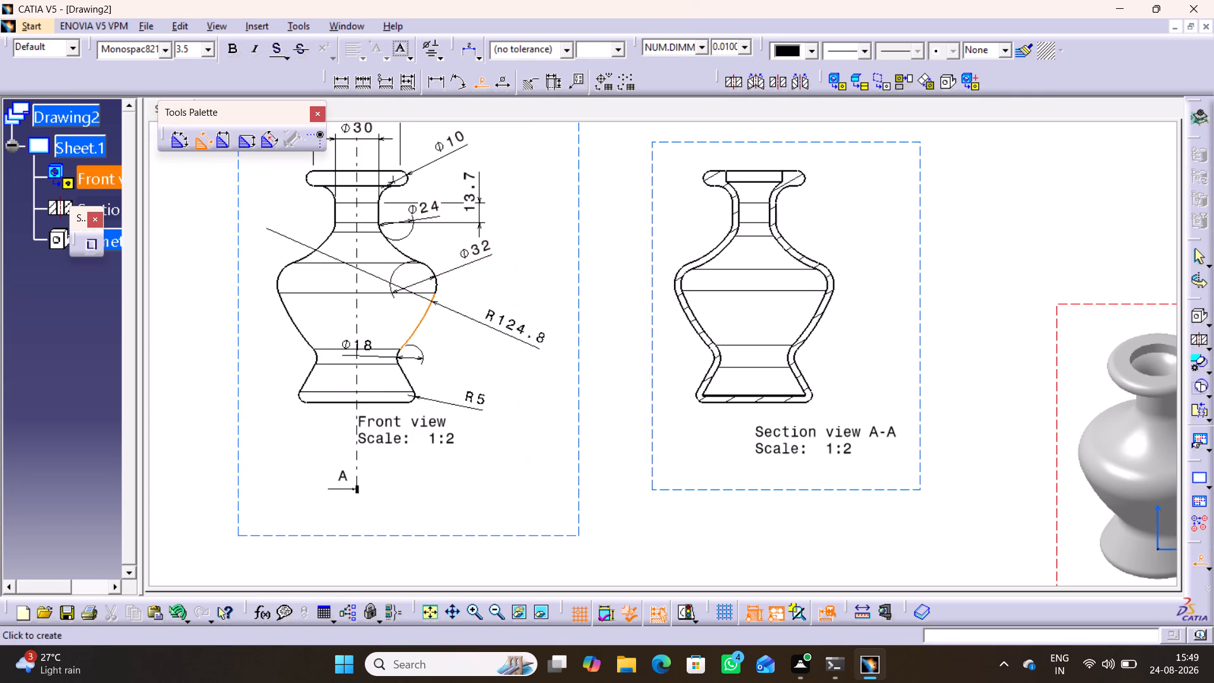
{"action": "left_click", "coordinate": [476, 330]}
{"action": "left_click", "coordinate": [617, 256]}
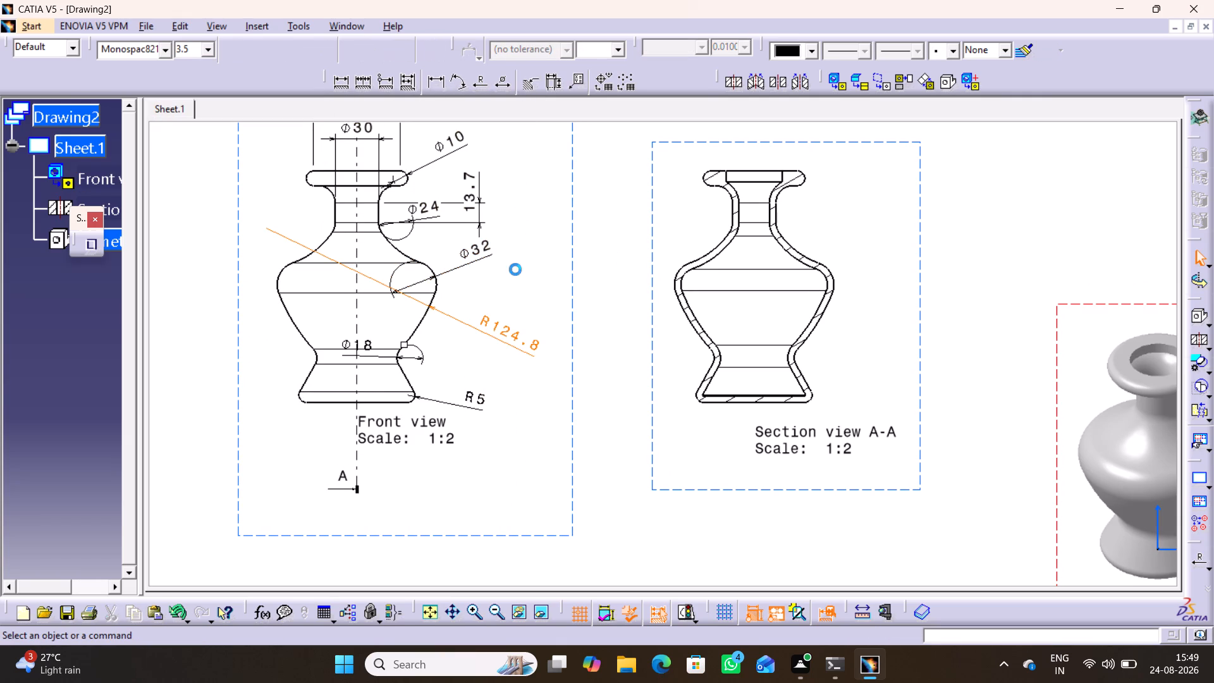
Dimension the radius of the concave shoulder curve below the neck in the front view, placing it up and right beyond the rim diameter.
{"action": "middle_click_drag", "start_coordinate": [506, 289], "coordinate": [526, 312]}
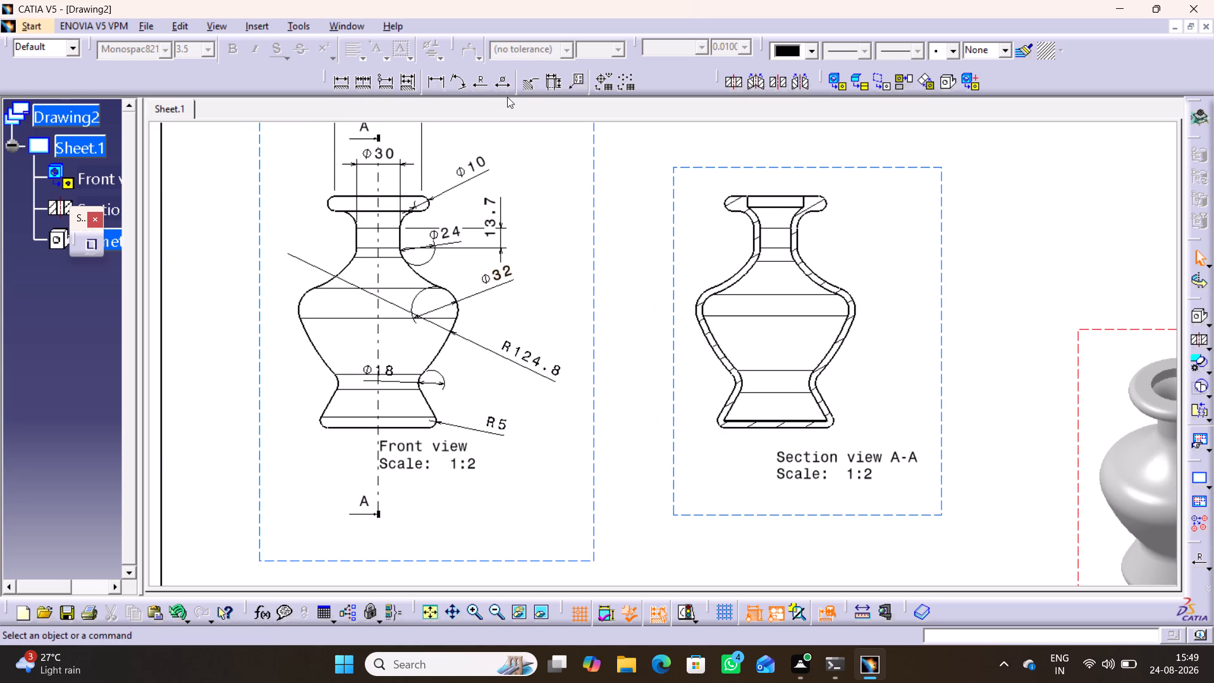
{"action": "left_click", "coordinate": [479, 83]}
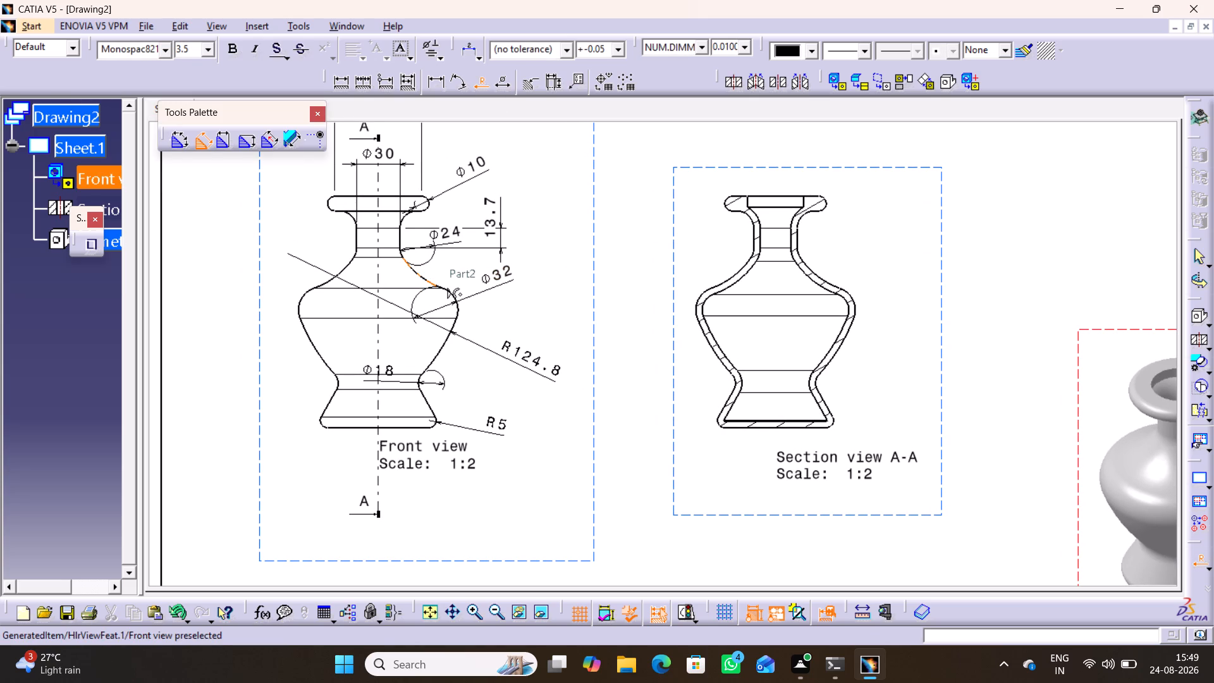
{"action": "left_click", "coordinate": [422, 276]}
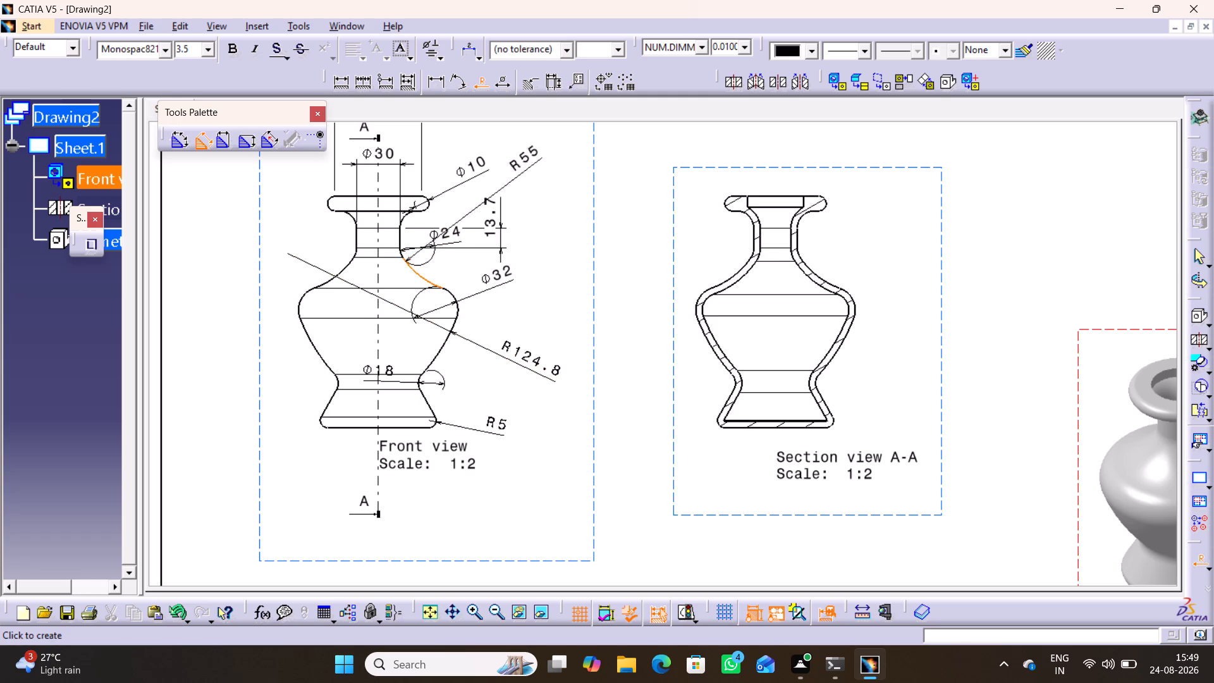
{"action": "left_click", "coordinate": [548, 163]}
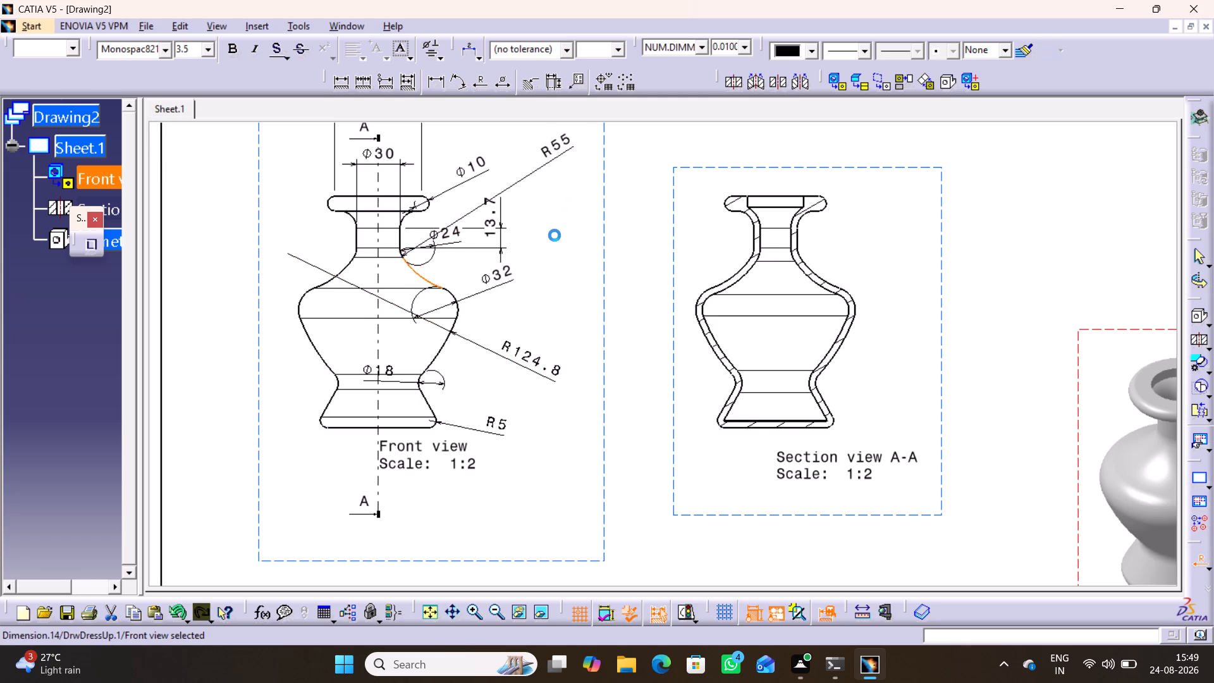
{"action": "left_click", "coordinate": [554, 236]}
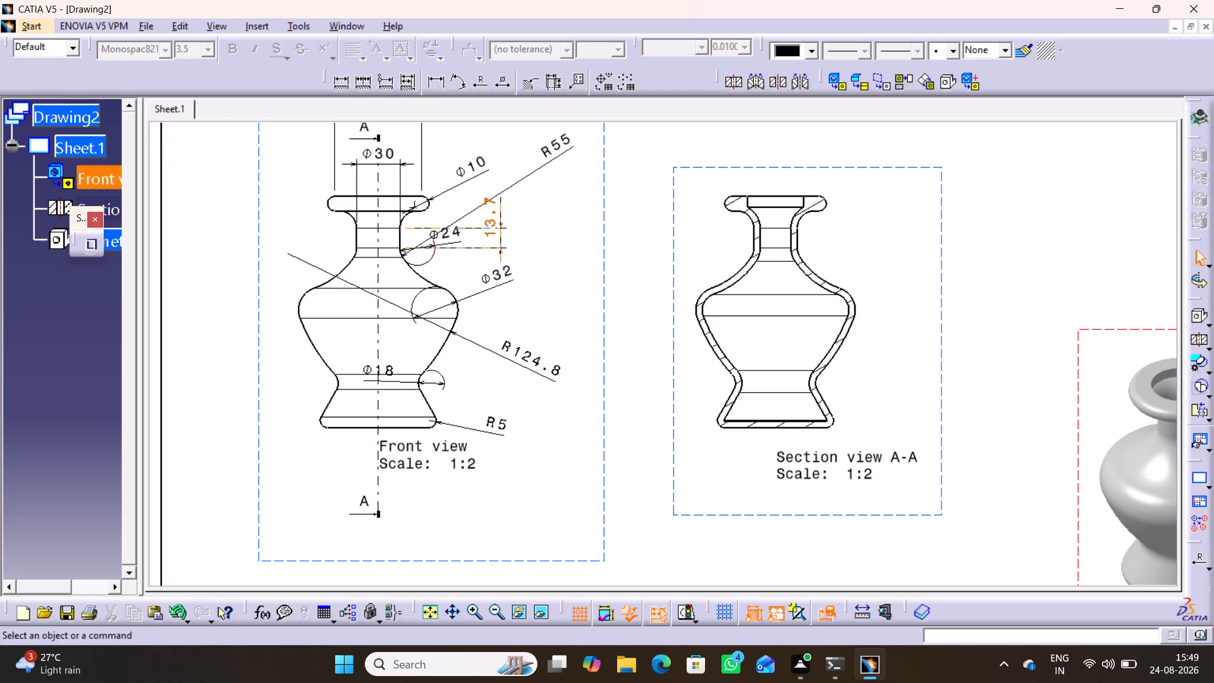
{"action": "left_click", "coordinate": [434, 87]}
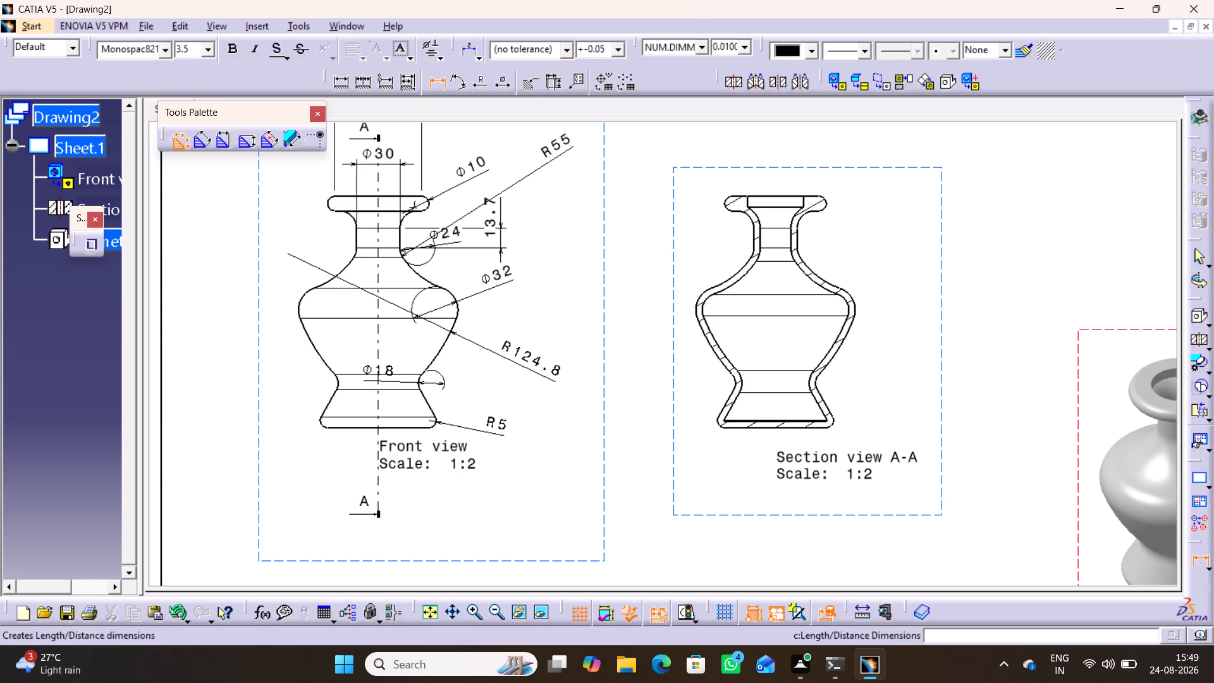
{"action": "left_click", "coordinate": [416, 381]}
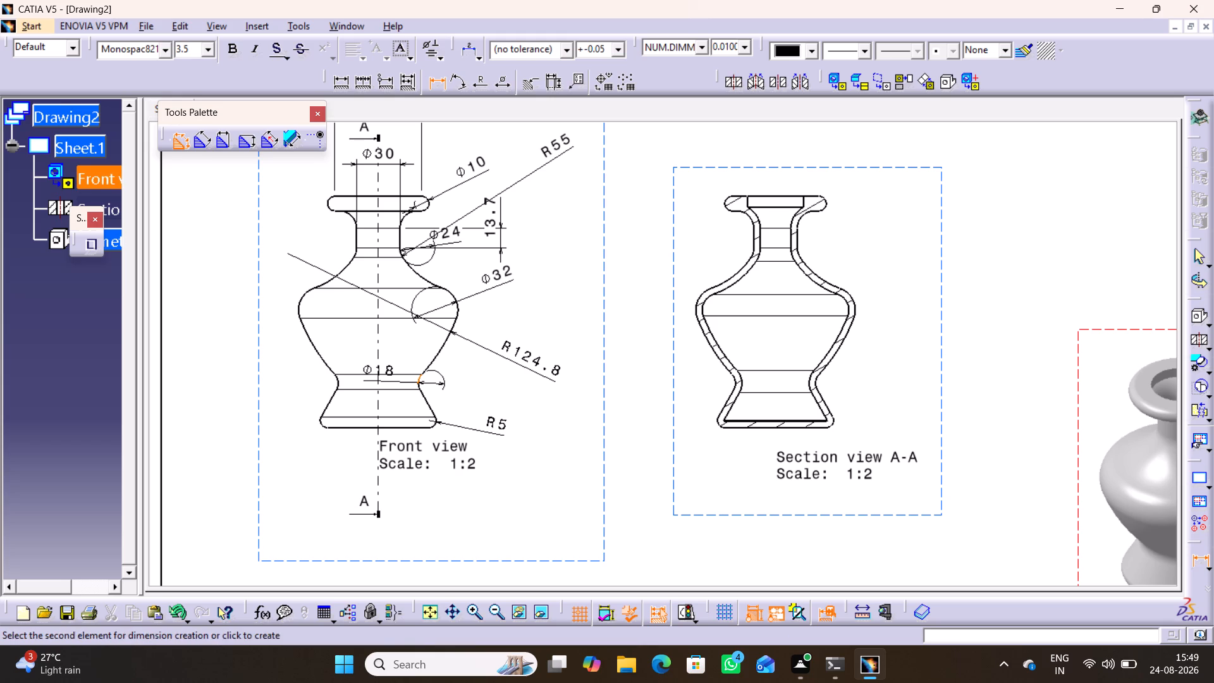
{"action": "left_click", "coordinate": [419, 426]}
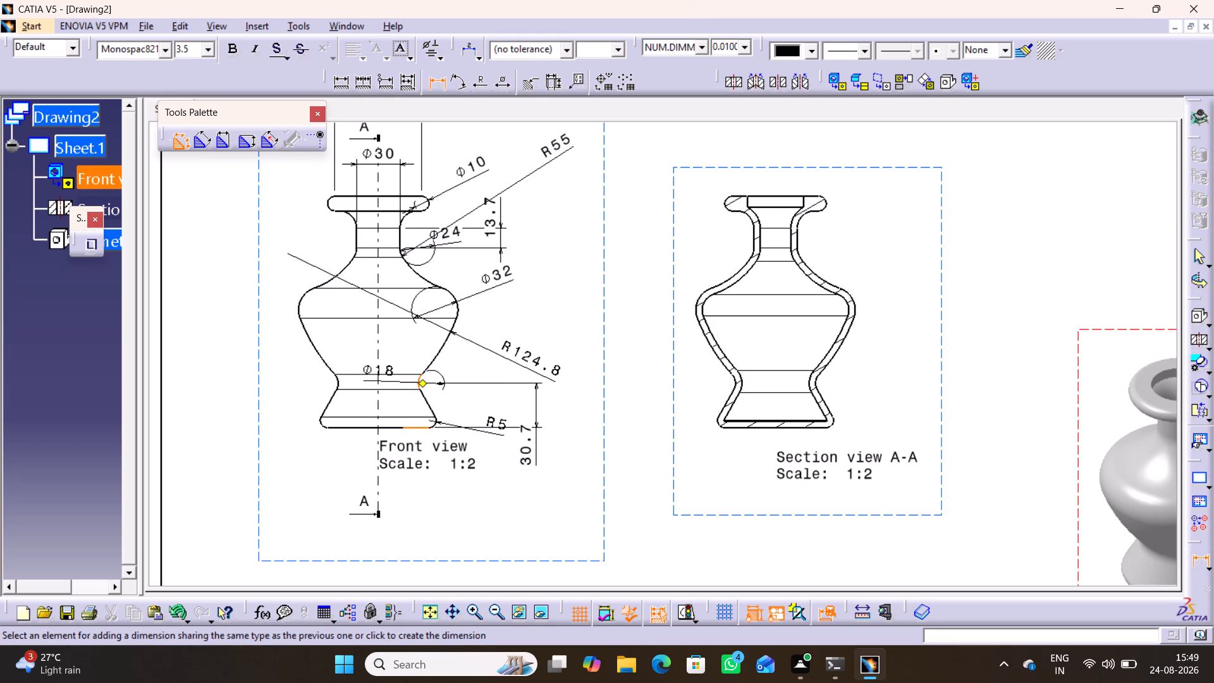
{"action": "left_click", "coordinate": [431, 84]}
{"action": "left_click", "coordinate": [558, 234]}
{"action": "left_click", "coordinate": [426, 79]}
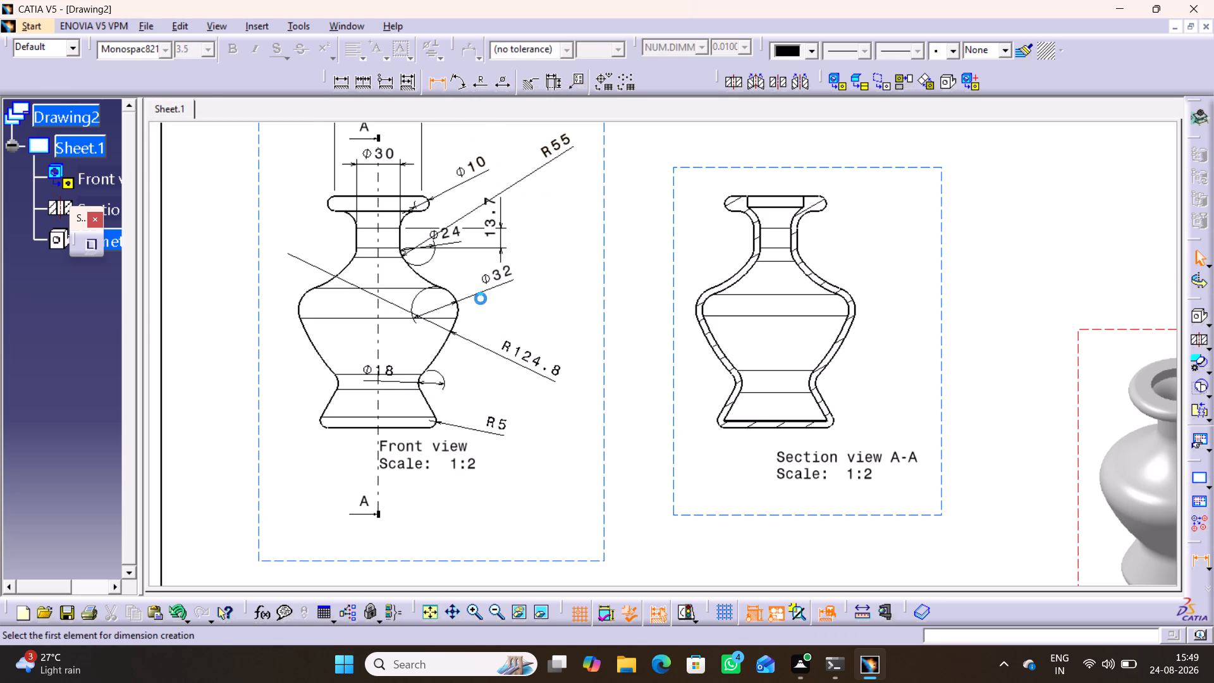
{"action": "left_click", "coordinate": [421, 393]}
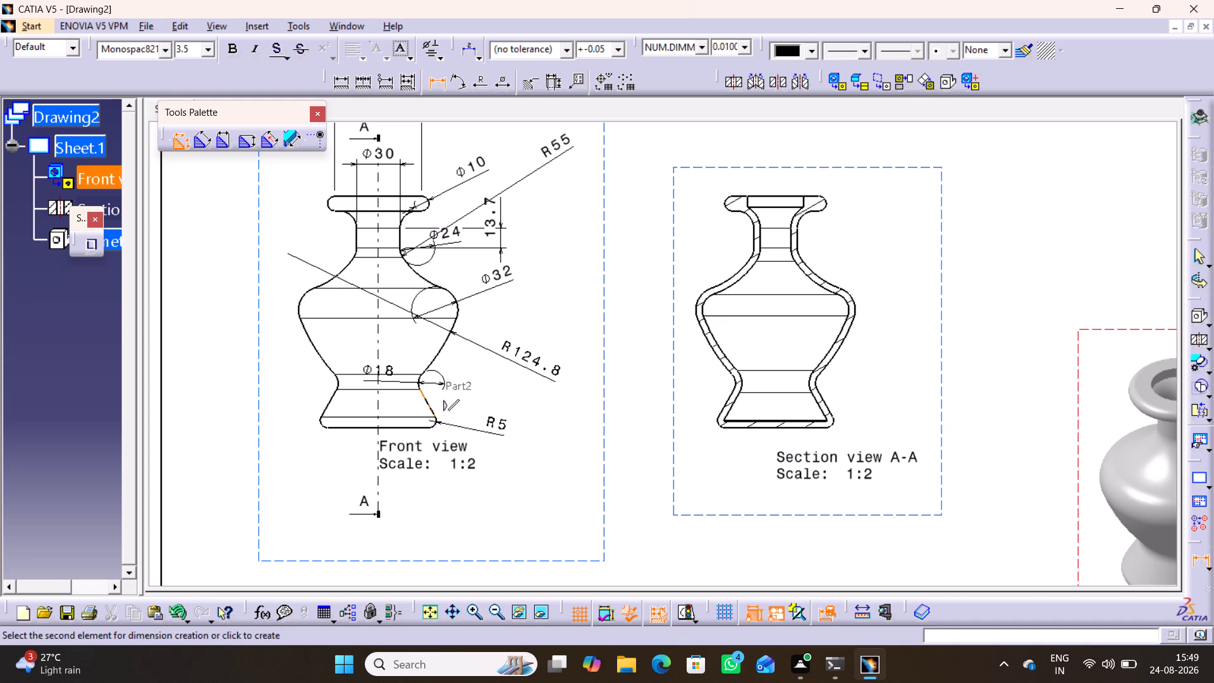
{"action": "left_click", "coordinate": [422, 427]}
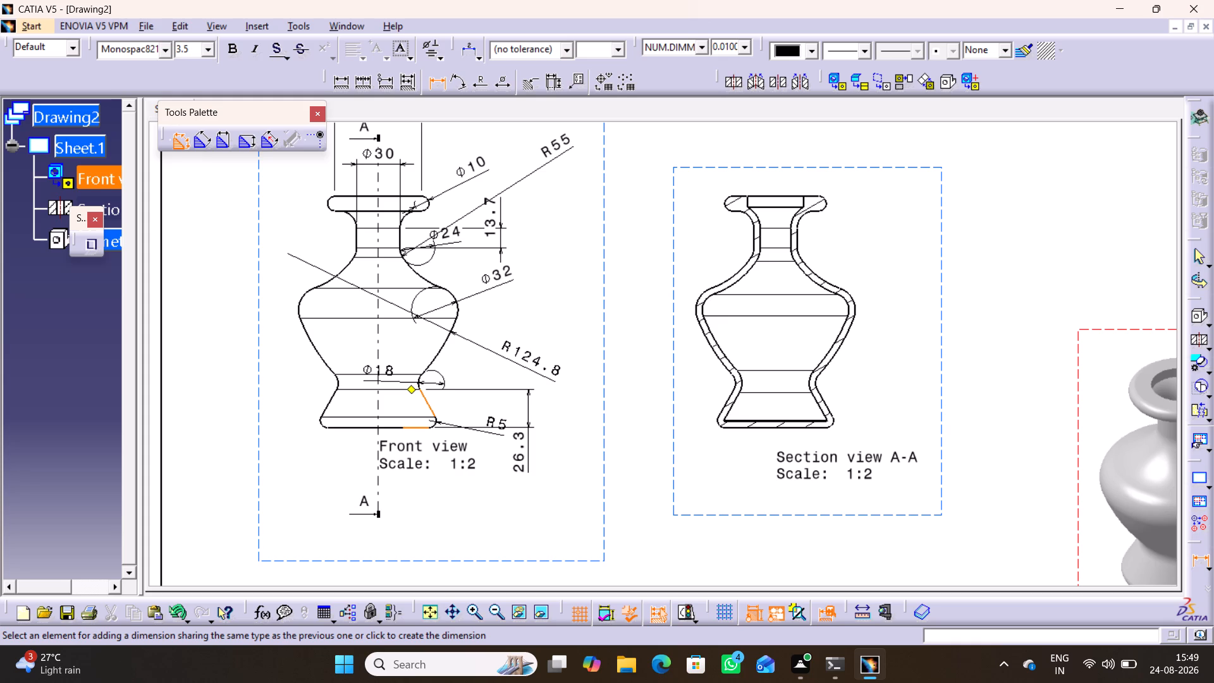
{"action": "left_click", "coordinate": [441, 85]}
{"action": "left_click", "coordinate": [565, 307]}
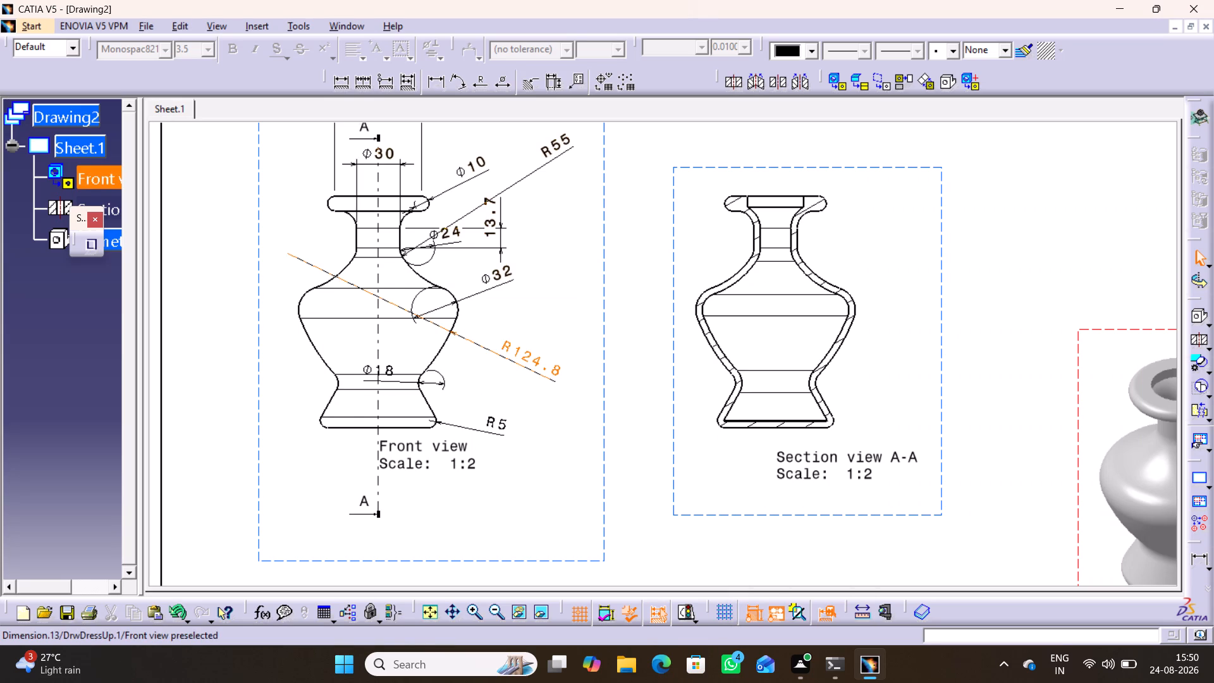
Review the sheet layout with the dimensioned front view, section view A-A and isometric view.
{"action": "middle_click_drag", "start_coordinate": [559, 304], "coordinate": [515, 372]}
{"action": "middle_click_drag", "start_coordinate": [515, 364], "coordinate": [549, 446]}
{"action": "right_click", "coordinate": [515, 364]}
{"action": "middle_click_drag", "start_coordinate": [639, 517], "coordinate": [567, 393]}
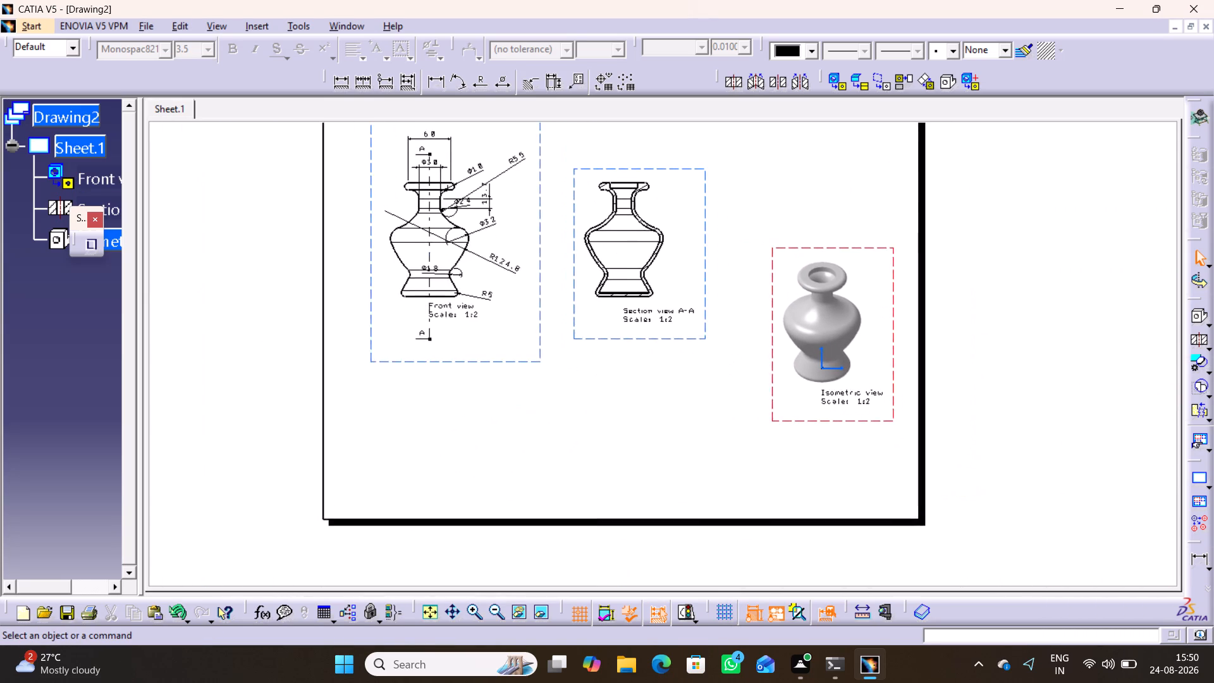
{"action": "middle_click_drag", "start_coordinate": [567, 393], "coordinate": [578, 401]}
{"action": "right_click", "coordinate": [575, 405]}
{"action": "middle_click_drag", "start_coordinate": [592, 407], "coordinate": [593, 471]}
{"action": "right_click", "coordinate": [581, 480]}
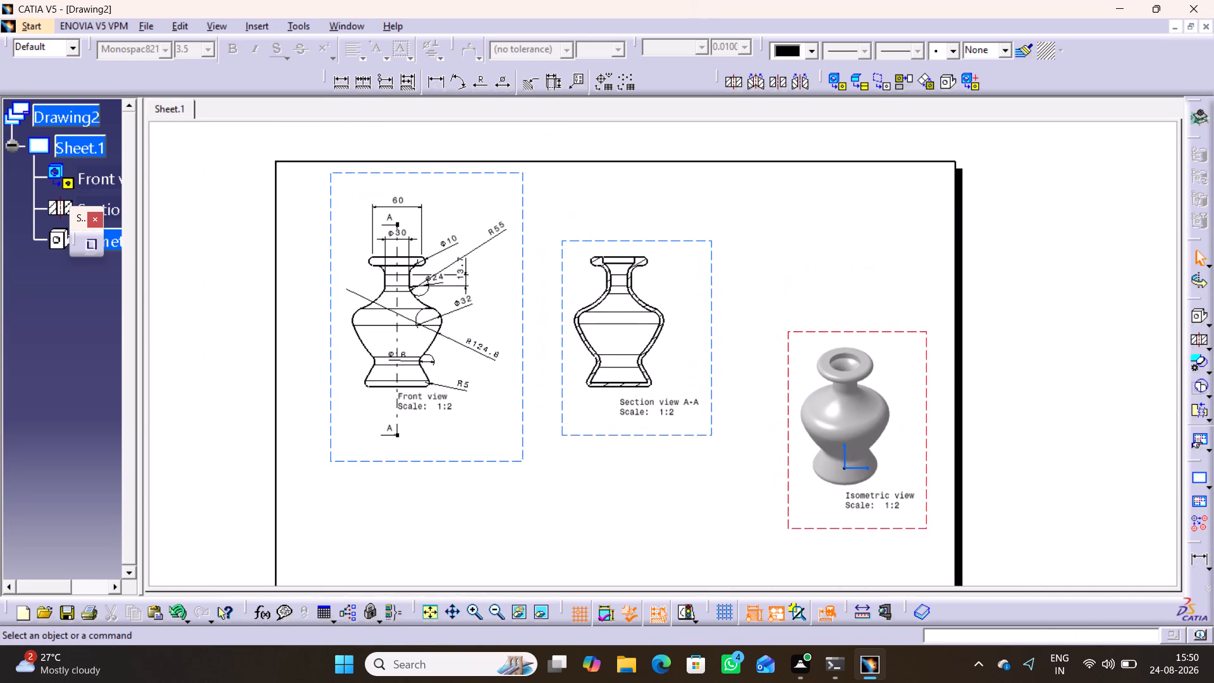
{"action": "middle_click_drag", "start_coordinate": [593, 481], "coordinate": [610, 448]}
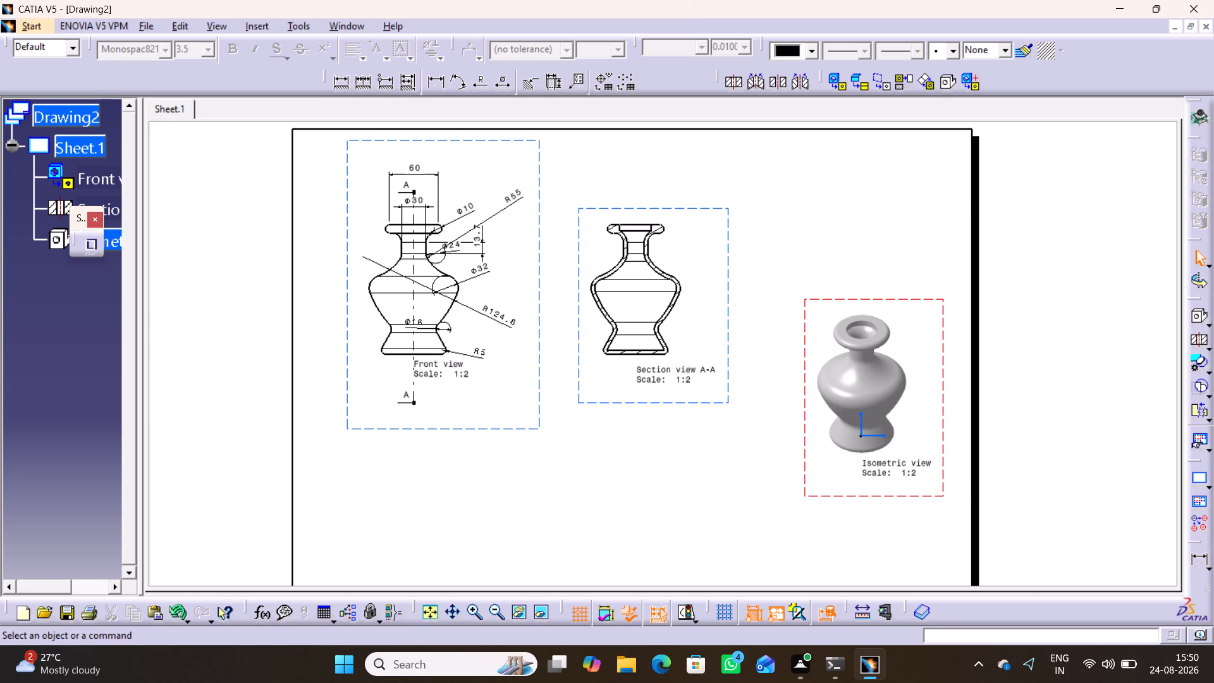
{"action": "left_click", "coordinate": [489, 483]}
Save the drawing as a PDF named "Revolve part" in the Catia folder.
{"action": "key", "text": "ctrl+s"}
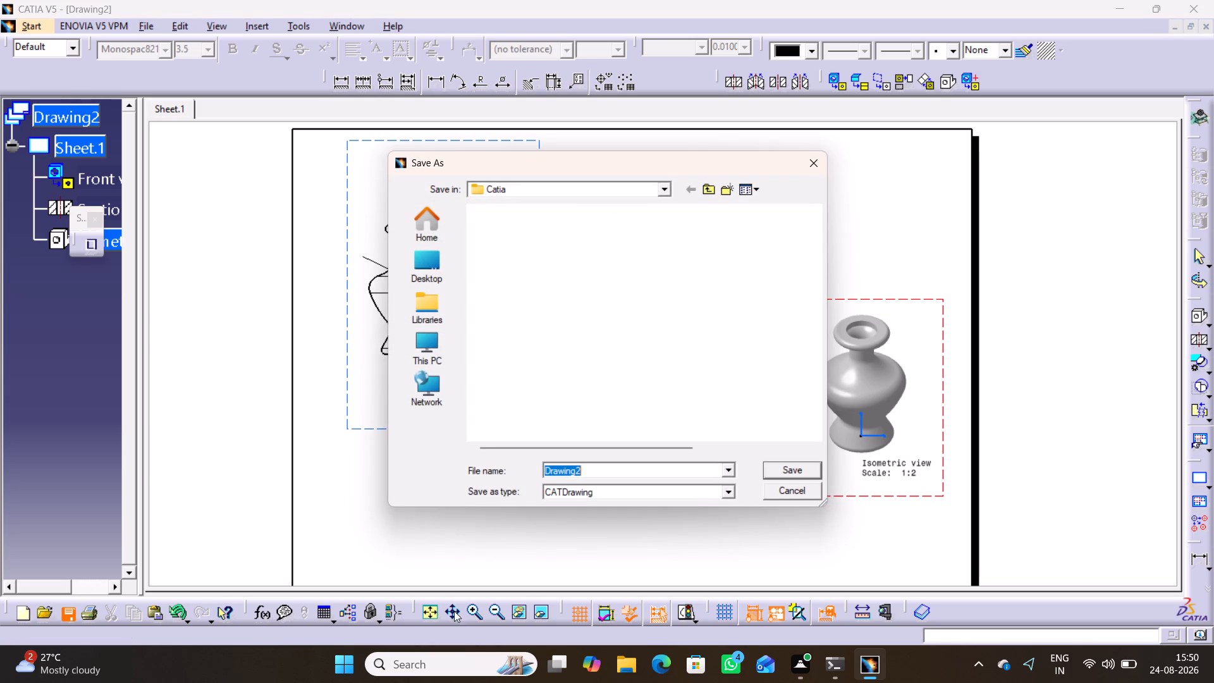
{"action": "left_click", "coordinate": [729, 494]}
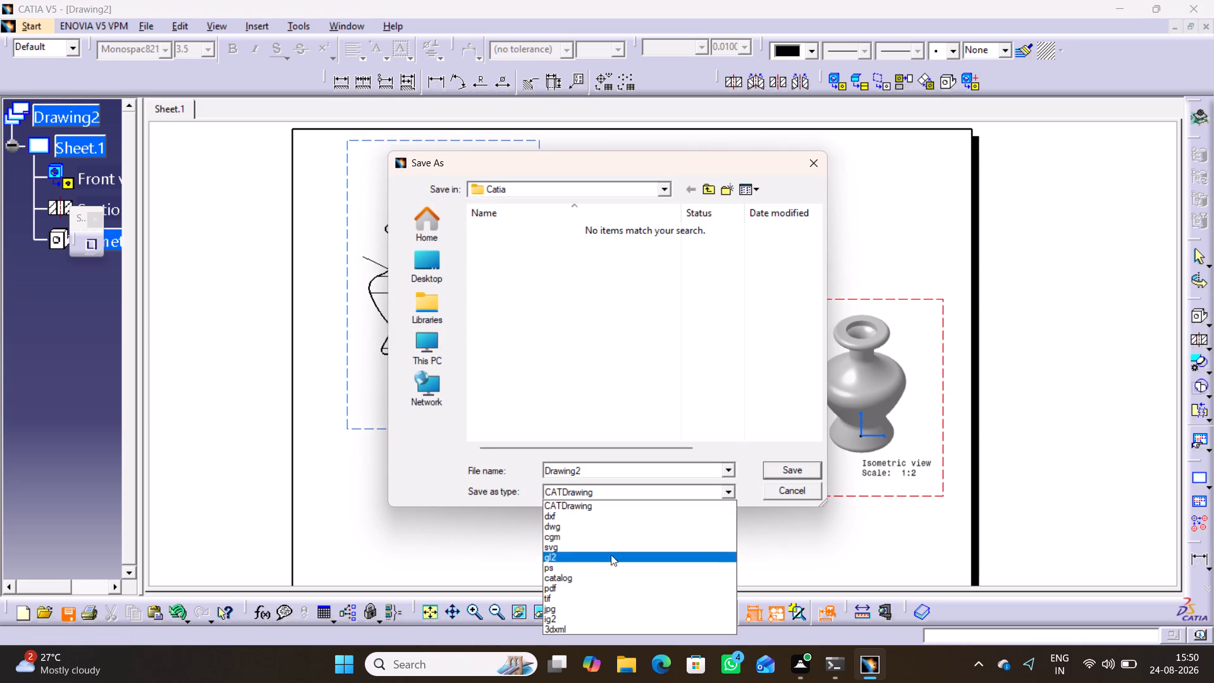
{"action": "left_click", "coordinate": [587, 586]}
{"action": "left_click_drag", "start_coordinate": [638, 465], "coordinate": [544, 473]}
{"action": "type", "text": "Revolve"}
{"action": "key", "text": "space"}
{"action": "type", "text": "part"}
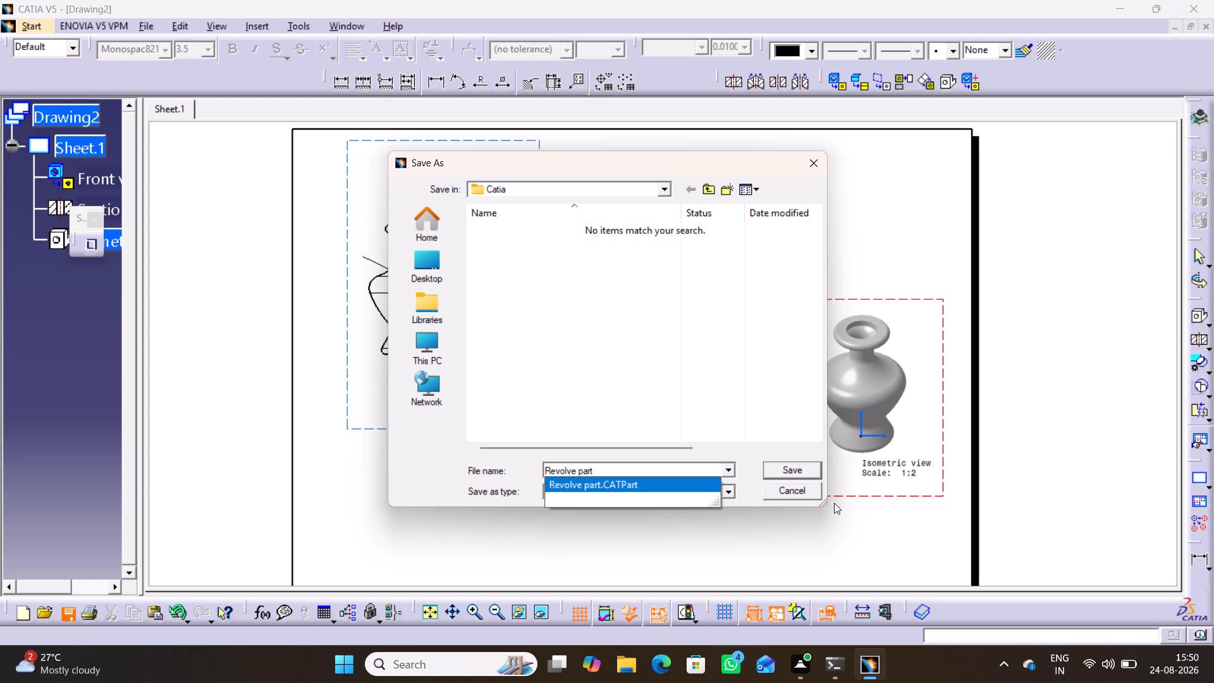
{"action": "left_click", "coordinate": [795, 465]}
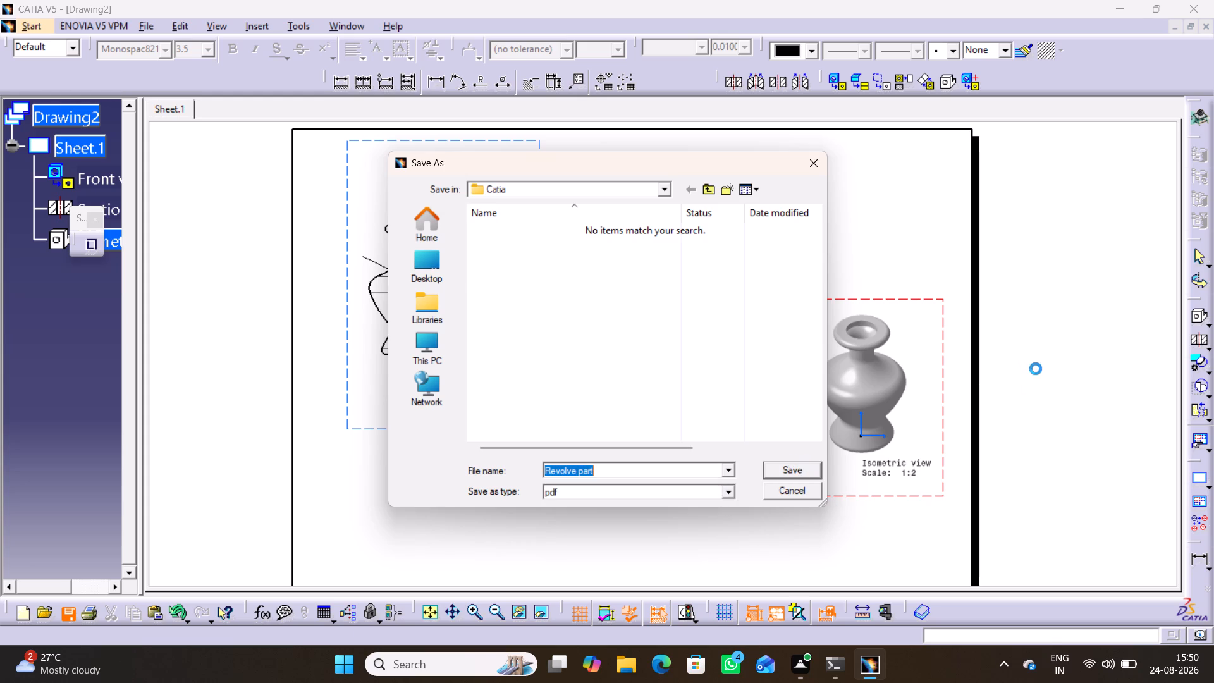
{"action": "left_click", "coordinate": [1090, 340]}
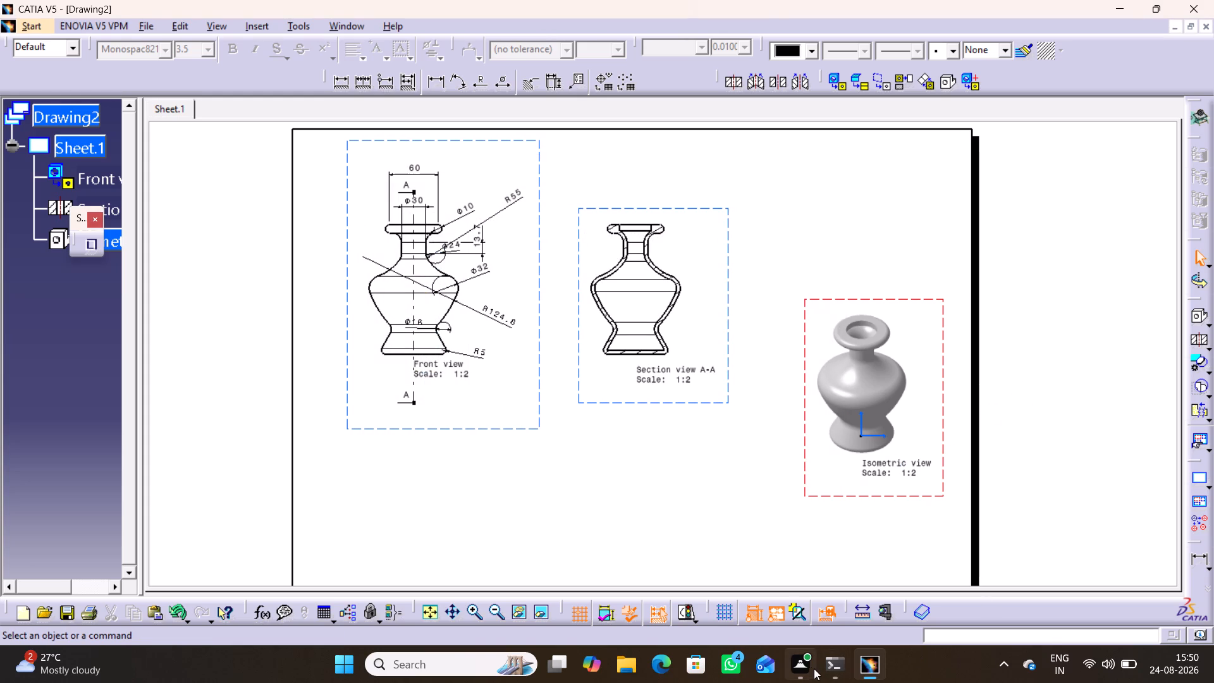